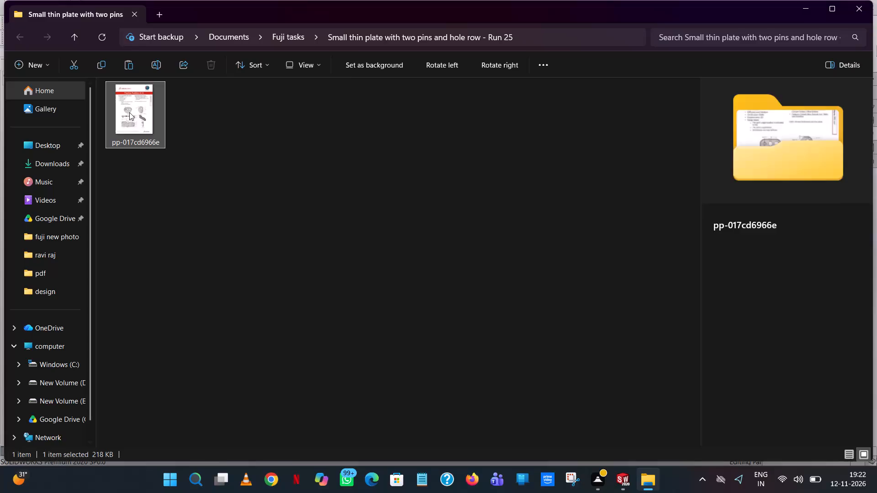
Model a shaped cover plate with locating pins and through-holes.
Cut the image file pp-017cd6966e from the "Small thin plate with two pins and hole row - Run 25" folder.
right_click(129, 112)
left_click(153, 32)
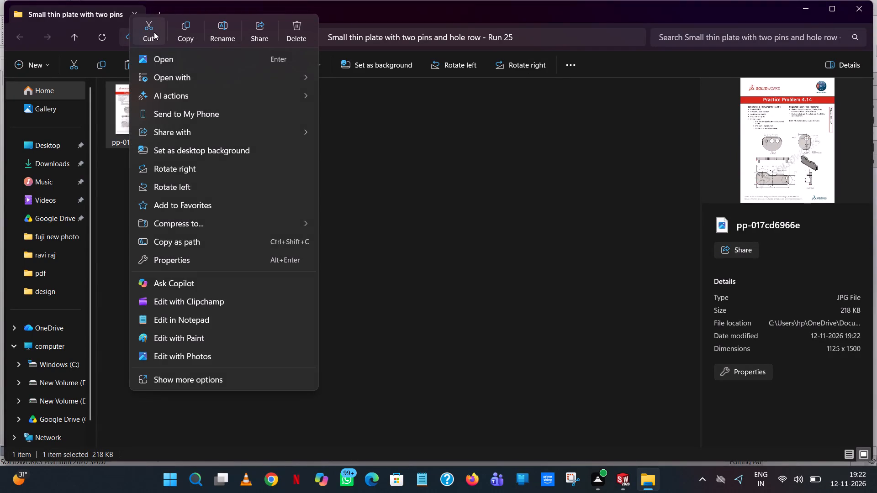
left_click(151, 32)
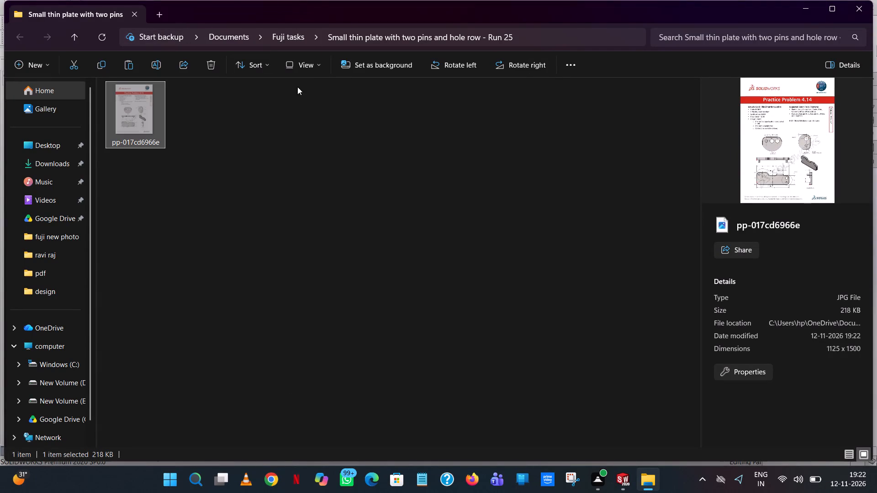
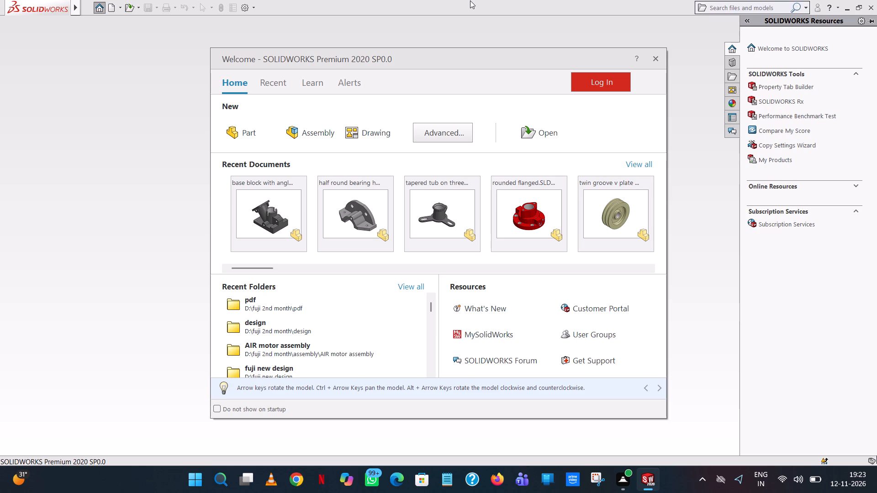
Create a new part and start a sketch on the Front Plane.
double_click(242, 132)
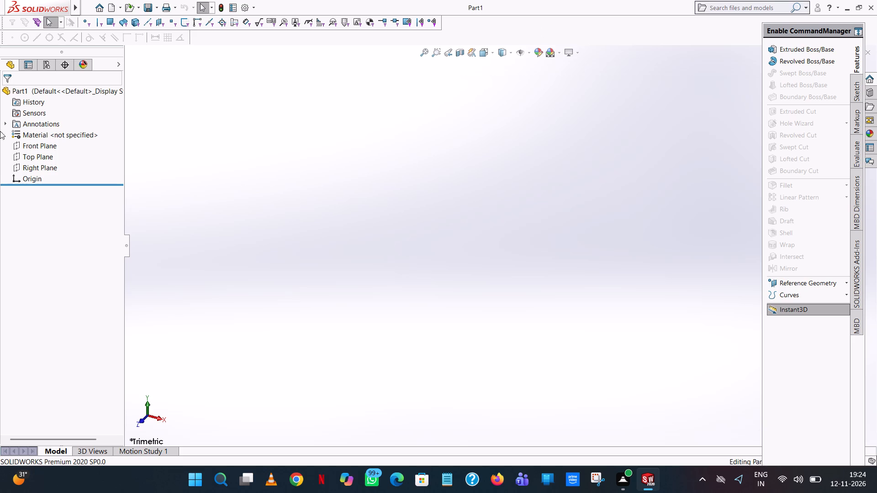
left_click(30, 146)
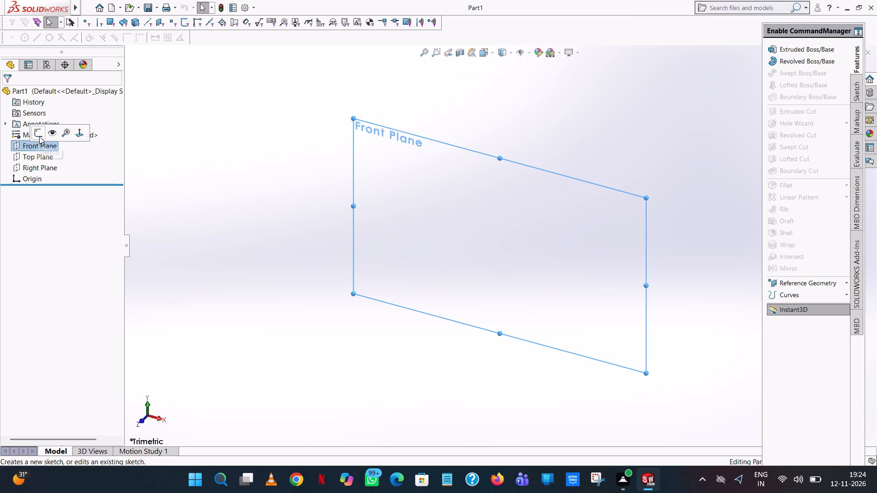
left_click(39, 131)
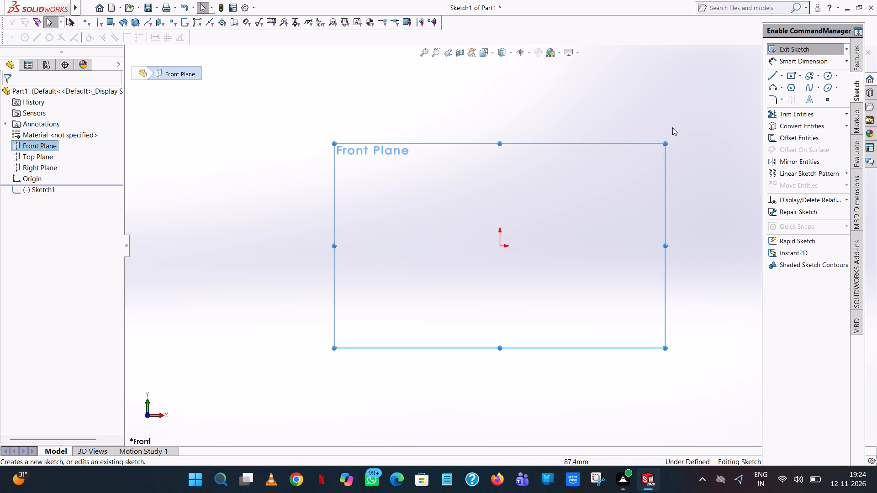
Sketch a vertical line upward from the origin and set its length to 15 mm.
left_click(776, 76)
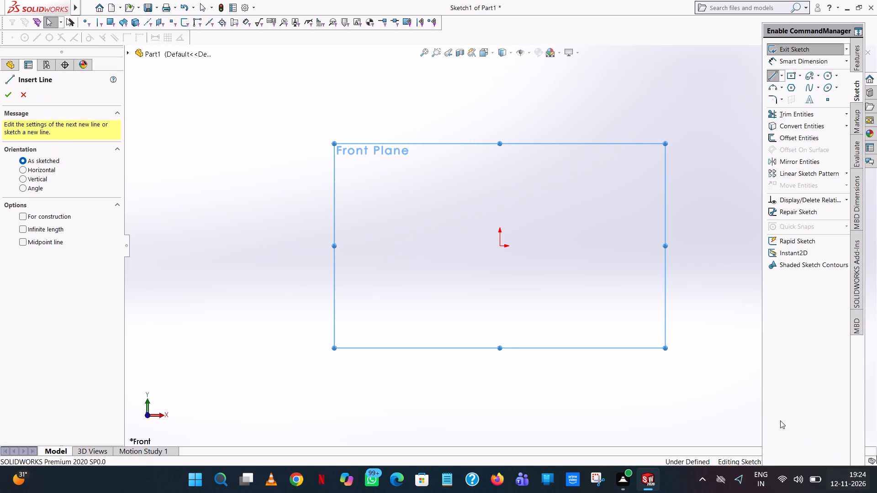
left_click(500, 245)
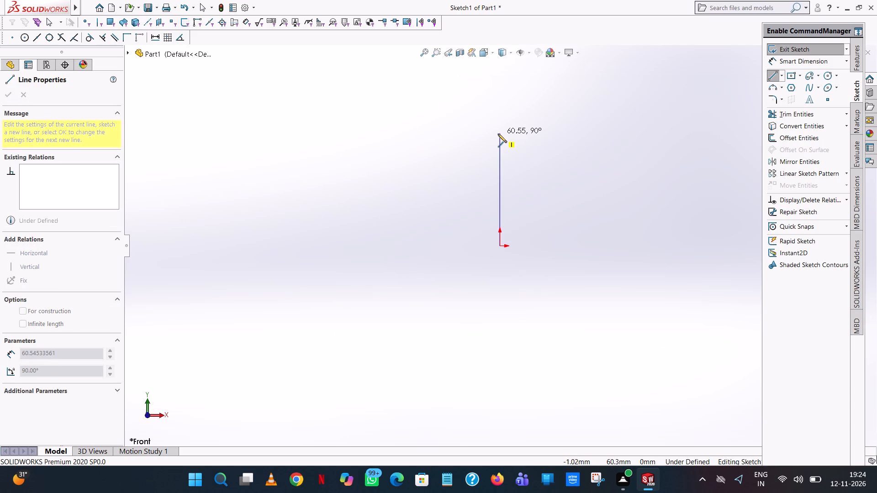
left_click(498, 134)
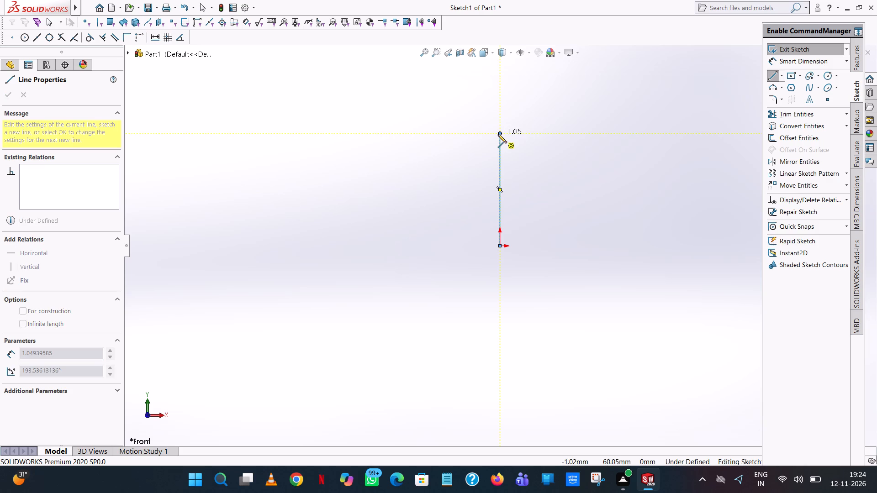
type("15")
key("Return")
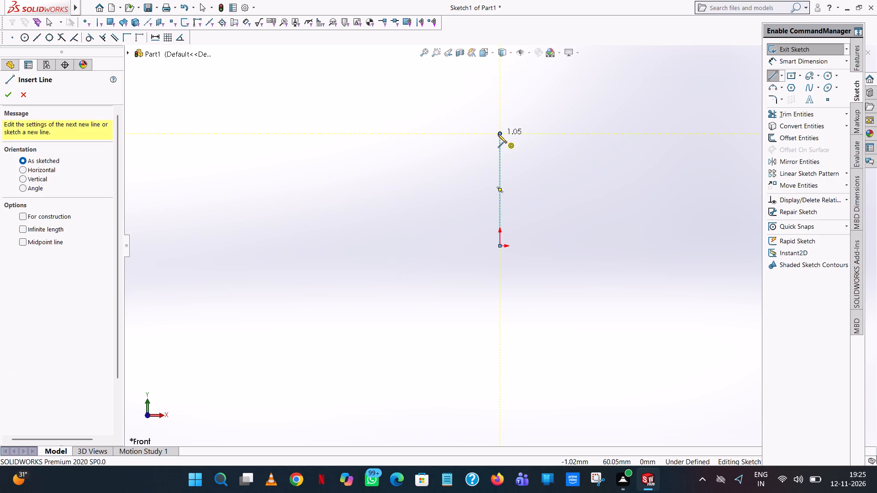
right_click(431, 124)
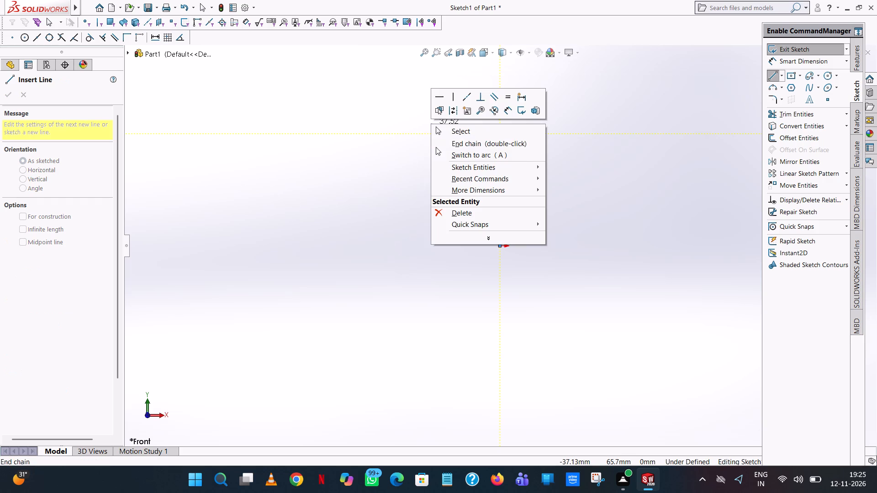
left_click(458, 134)
left_click(501, 173)
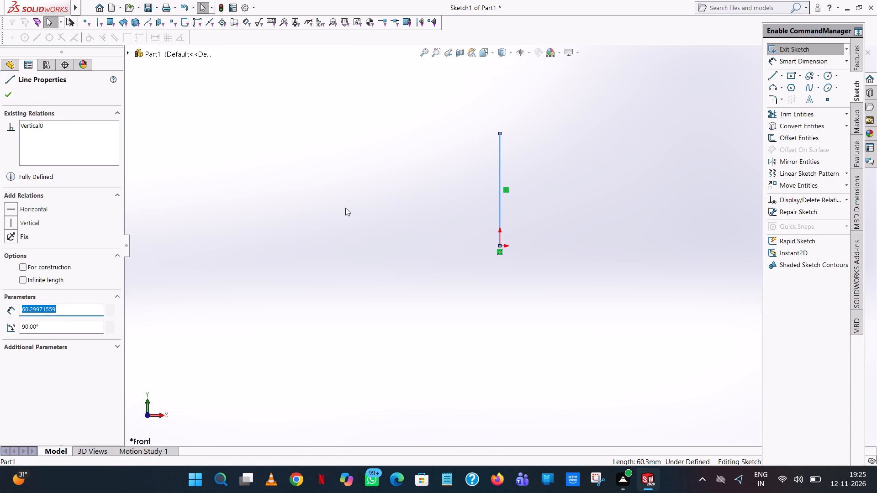
type("15")
key("Return")
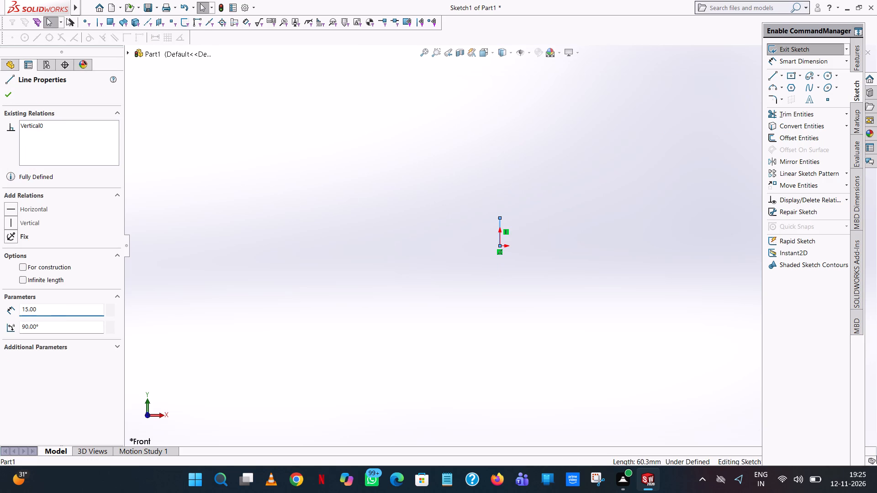
left_click(594, 263)
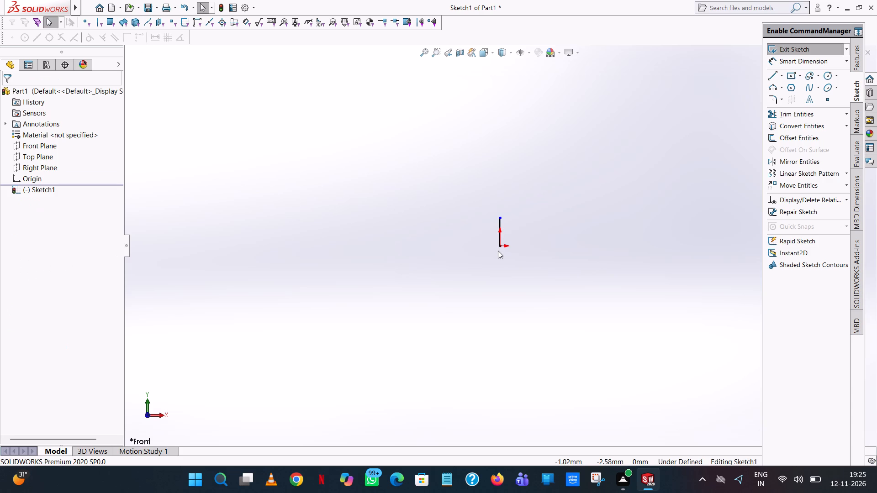
Sketch a horizontal base line from the origin in the positive X direction and set its length to 39 mm.
scroll(498, 251, "down", 4)
left_click(771, 78)
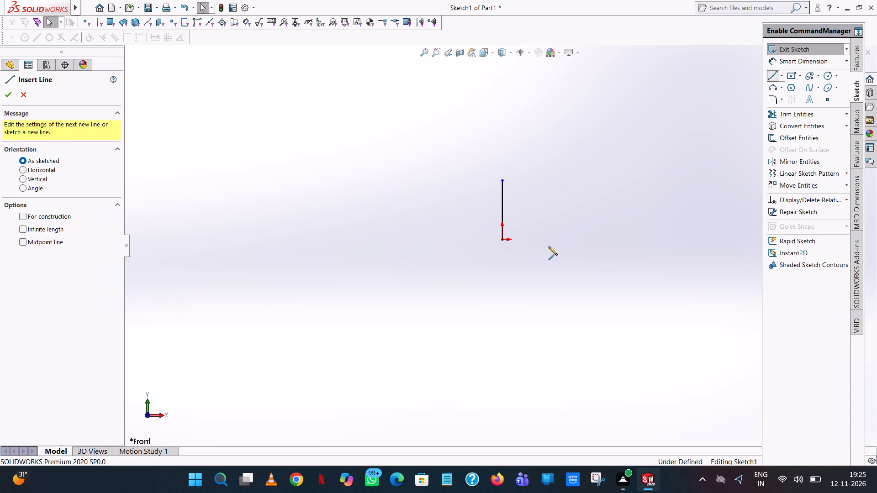
left_click(502, 239)
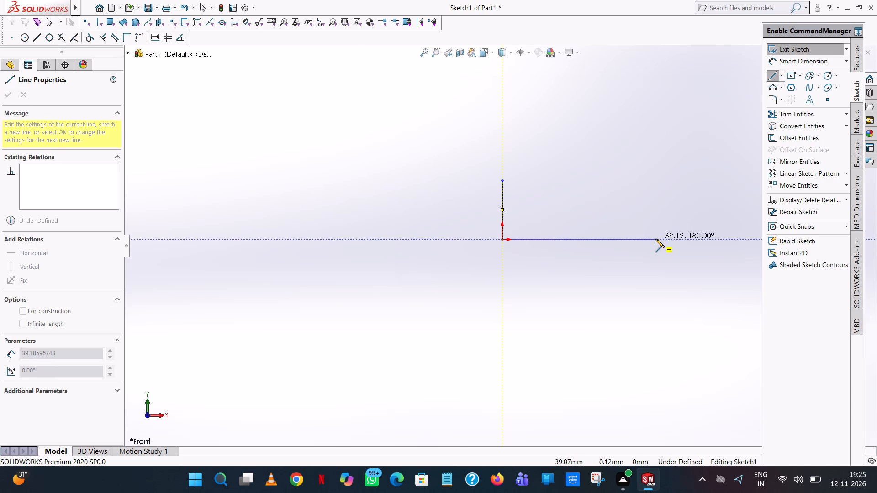
left_click(655, 239)
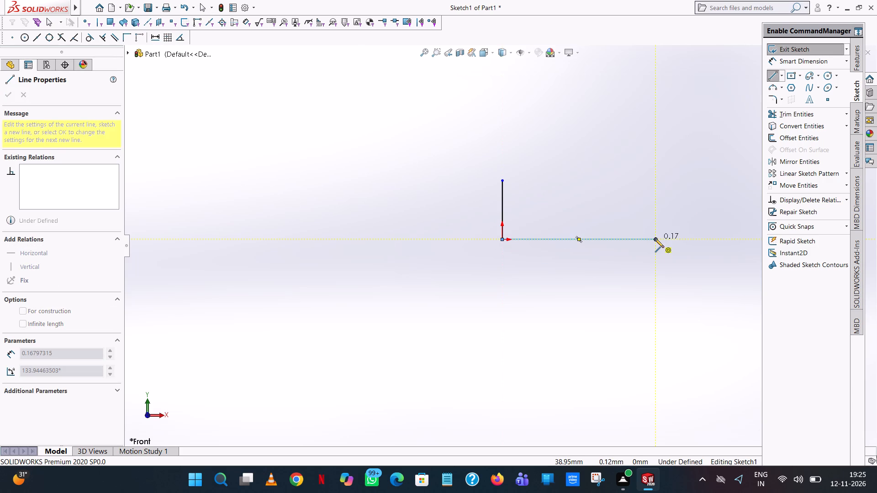
right_click(653, 239)
left_click(686, 242)
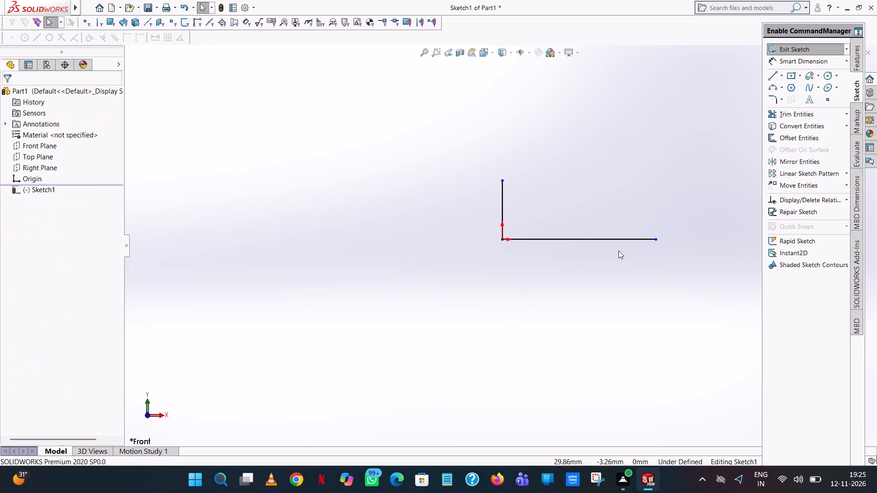
left_click(618, 240)
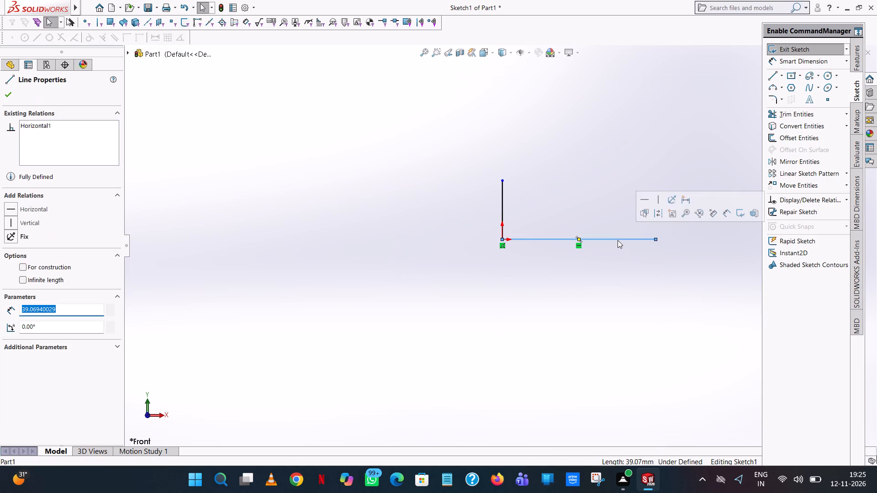
type("39")
key("Return")
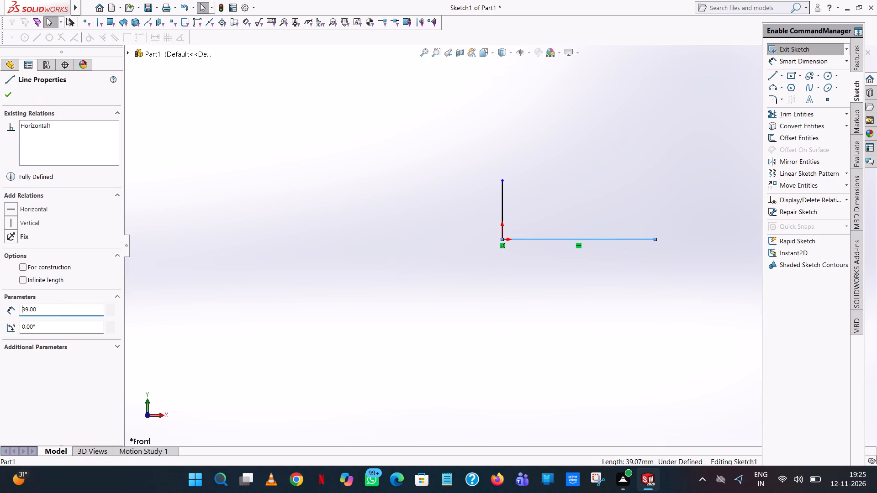
left_click(661, 182)
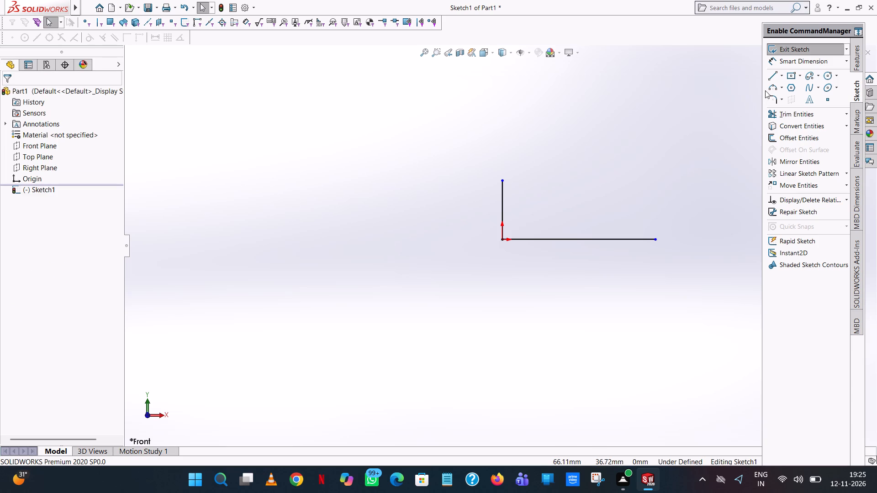
Sketch a vertical line upward from the free end of the 39 mm base line, with a length of 11 mm.
left_click(774, 74)
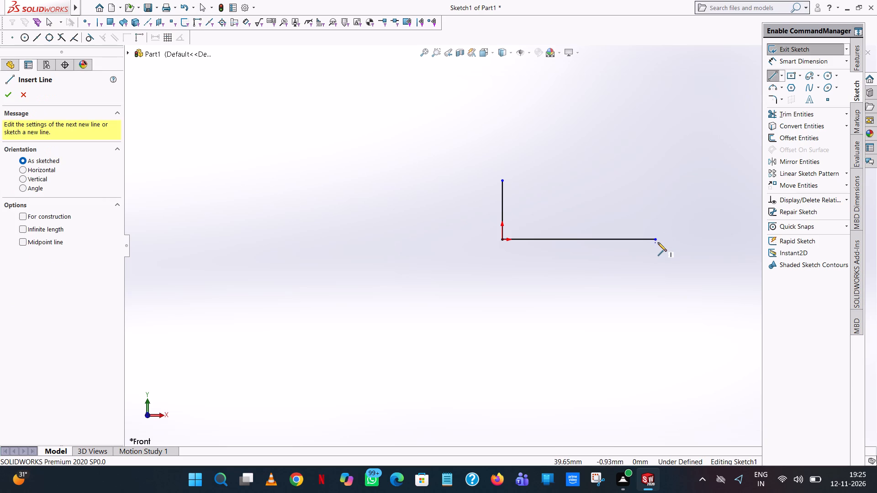
left_click(657, 240)
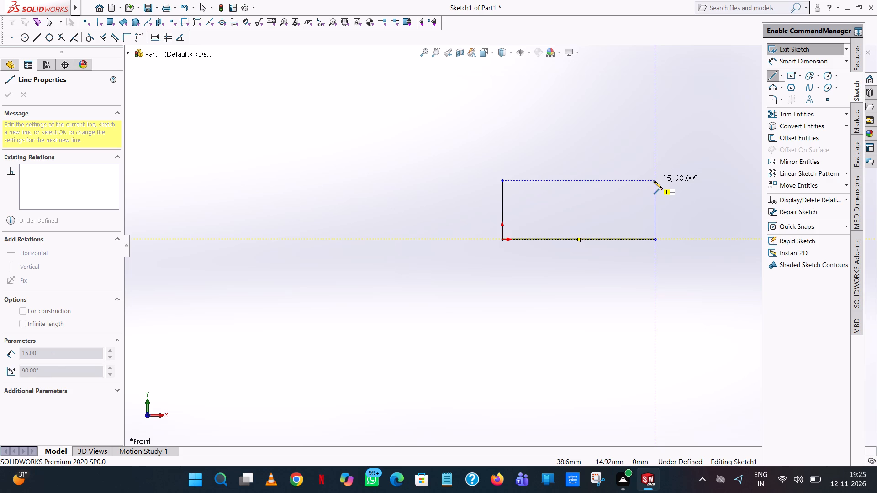
left_click(654, 181)
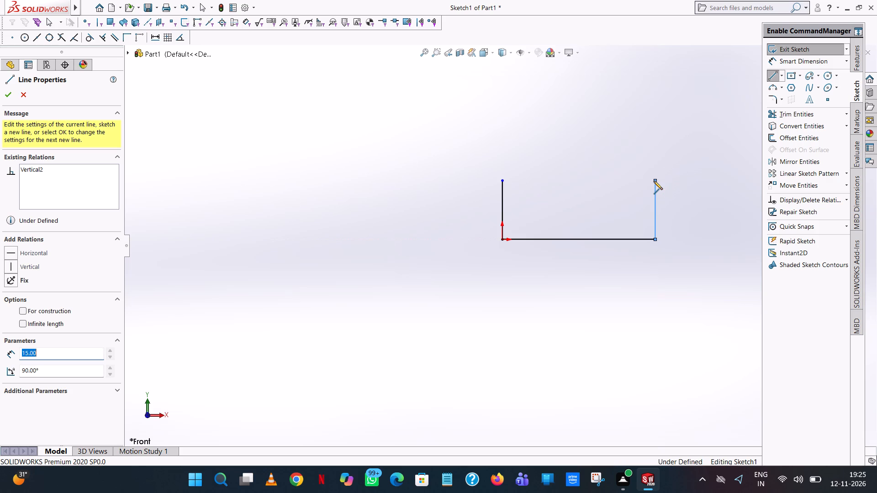
type("11")
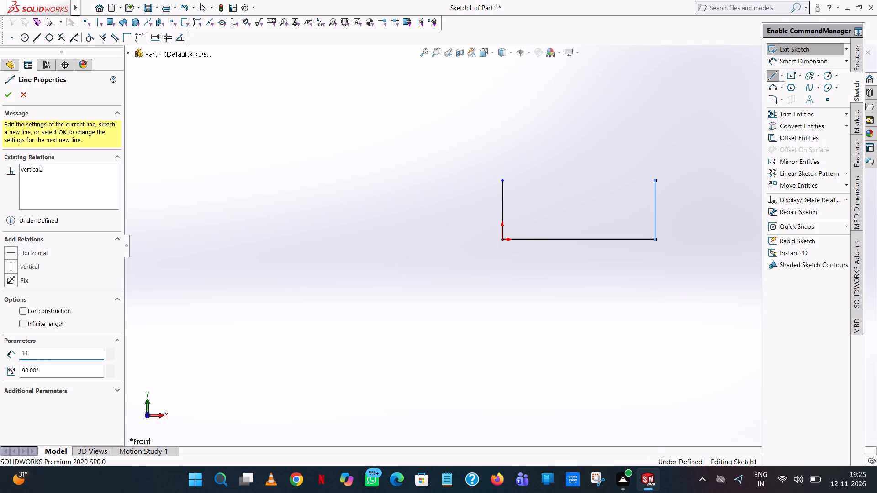
key("Return")
Continue the profile with a 7 mm horizontal line back toward the origin side and a 2 mm vertical line upward.
left_click(613, 198)
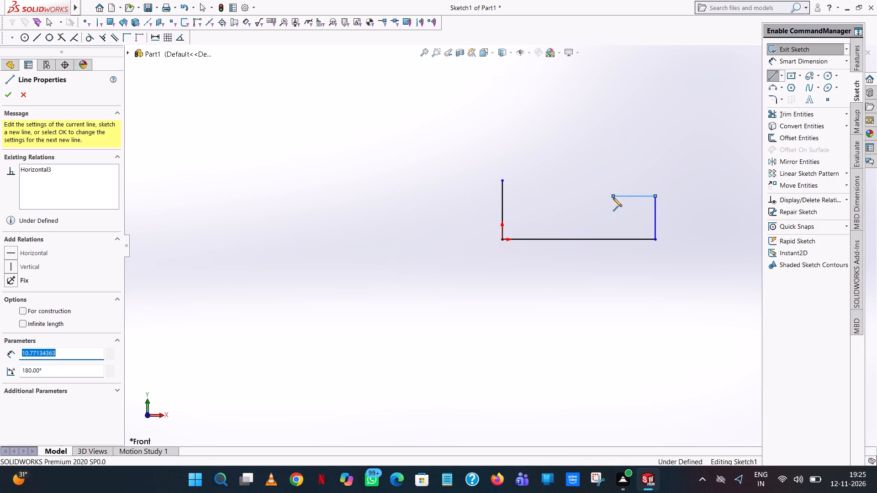
key("7")
key("Return")
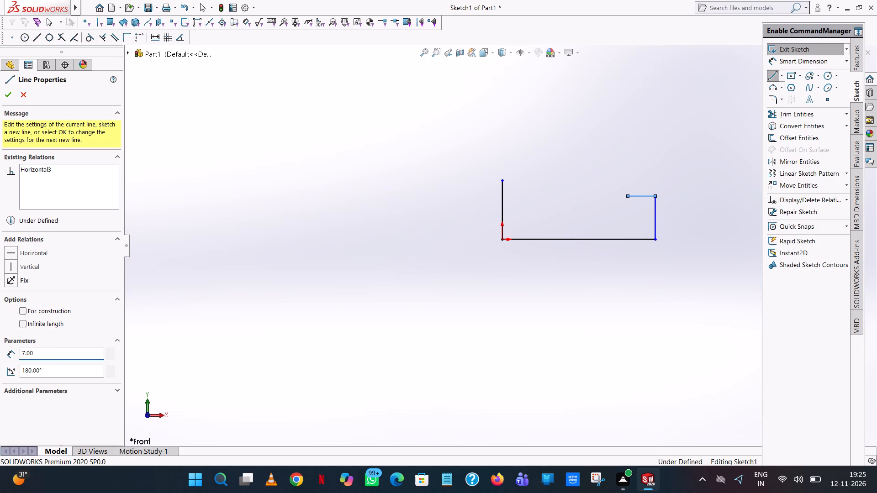
scroll(626, 183, "down", 9)
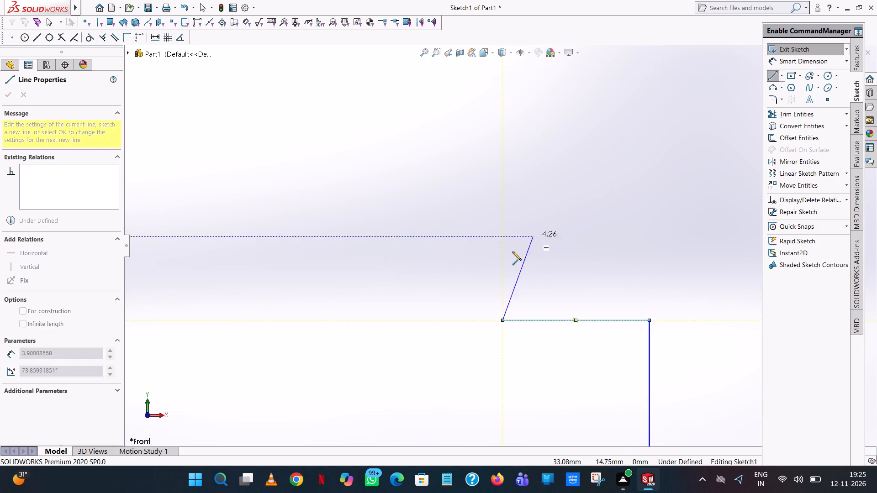
left_click(504, 271)
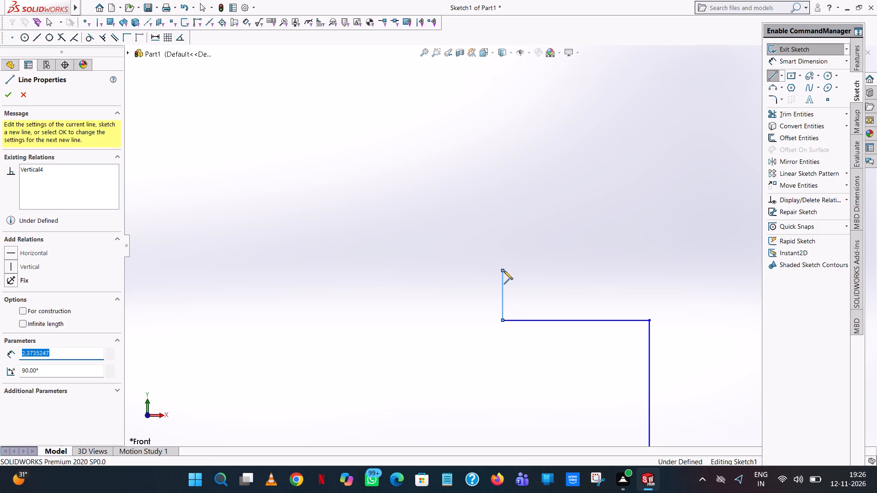
key("2")
key("Return")
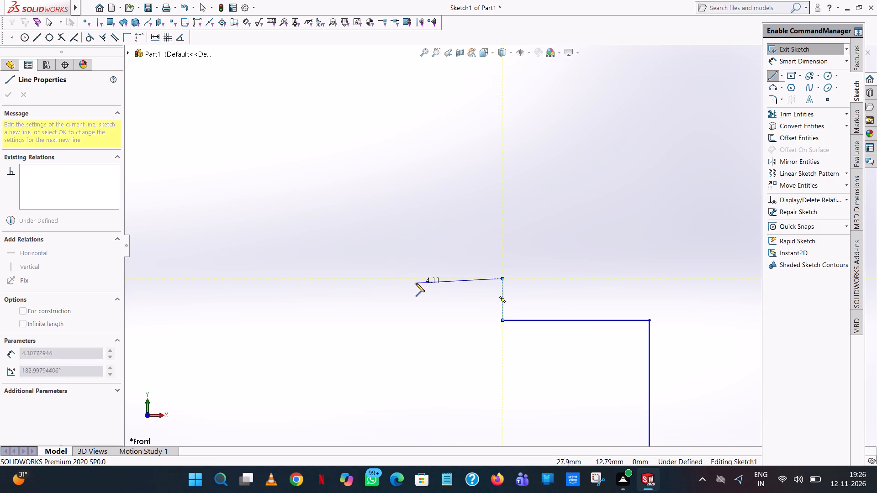
Continue the profile with a horizontal line toward the origin side and set its length to 8 mm (39-14-10-7).
left_click(393, 279)
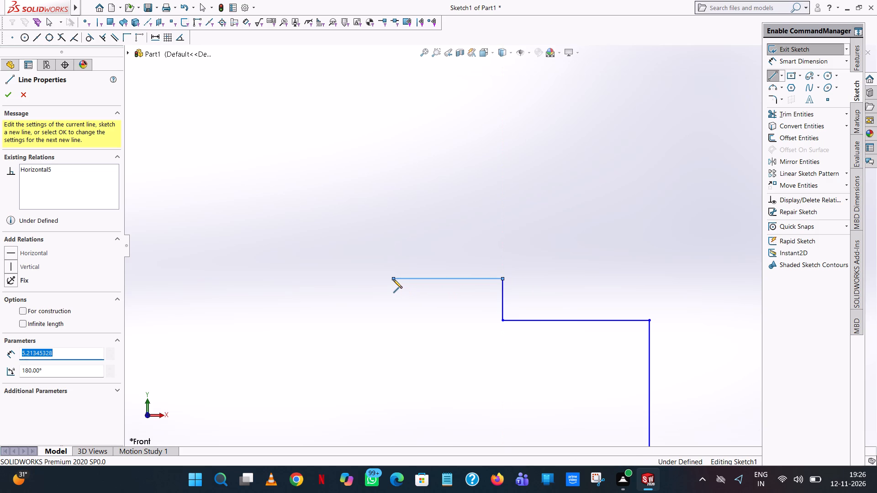
key("9")
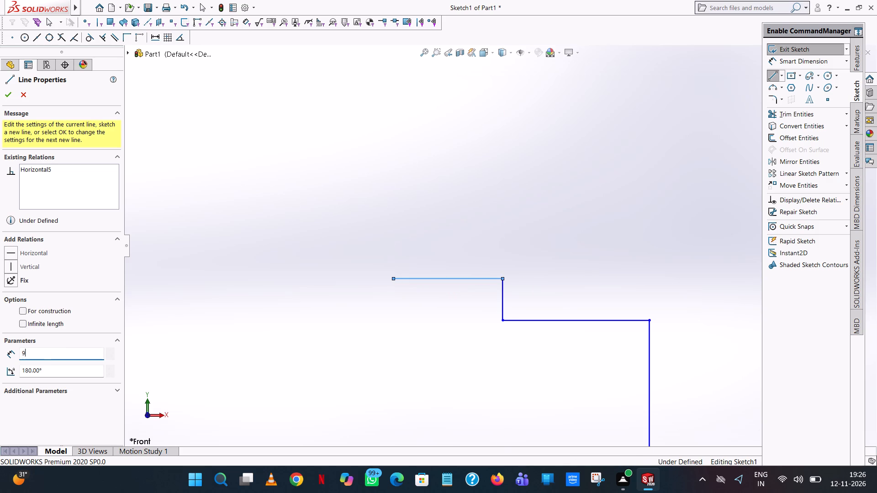
key("BackSpace")
type("39")
key("minus")
type("14-")
type("10-")
key("7")
key("Return")
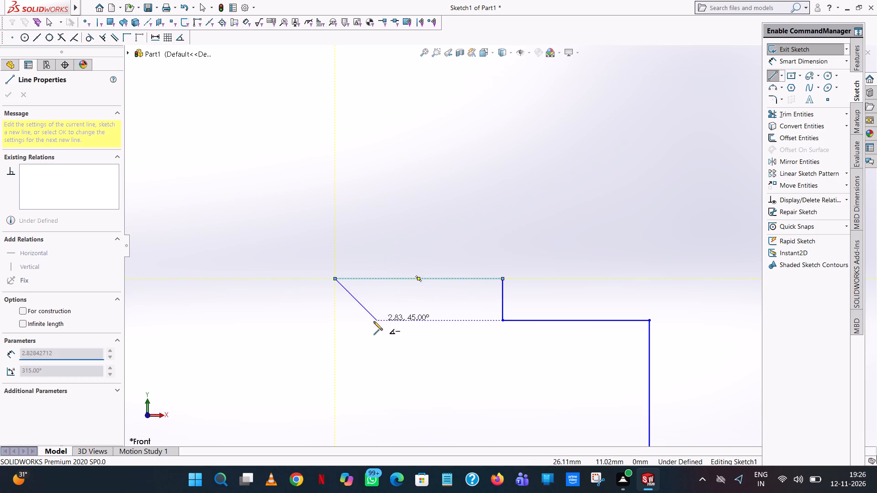
Sketch a 2 mm vertical line downward, followed by a horizontal line toward the origin side with its length set to 10 mm.
left_click(336, 319)
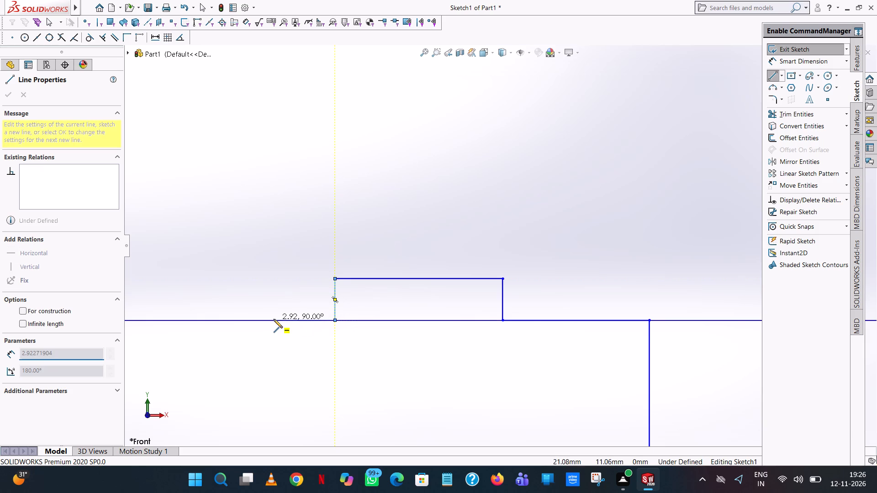
left_click(274, 319)
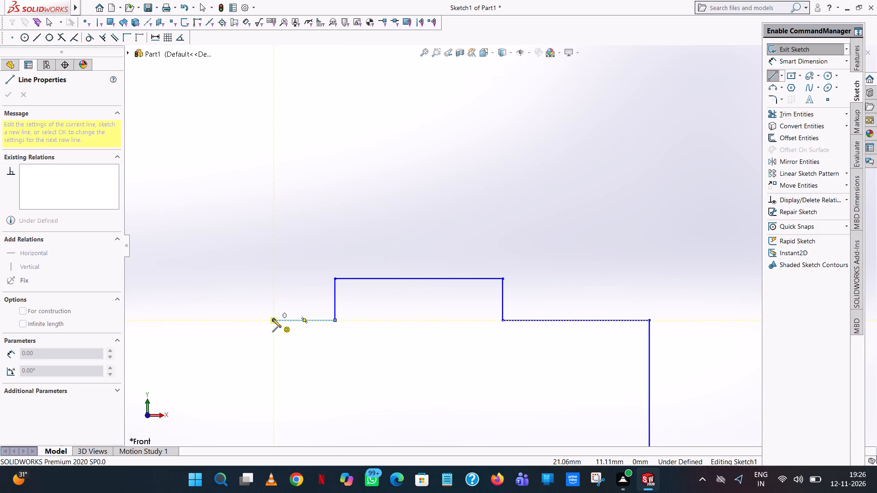
right_click(261, 318)
left_click(301, 321)
left_click(301, 321)
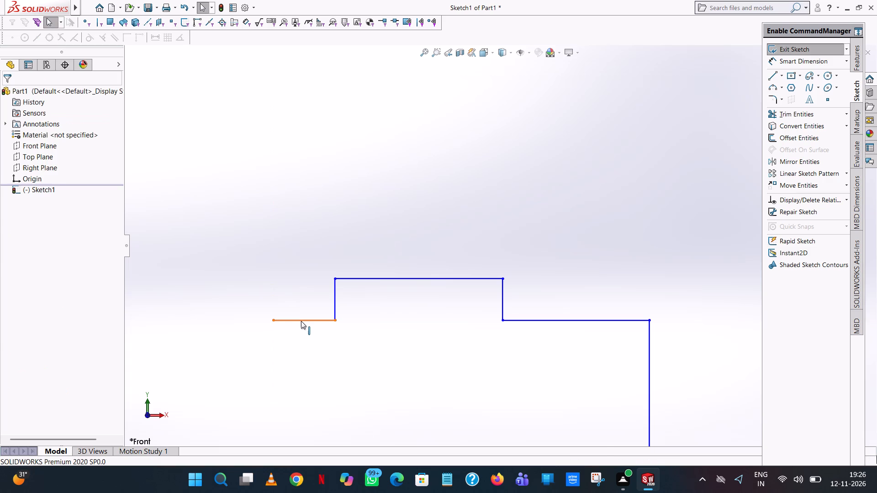
type("10")
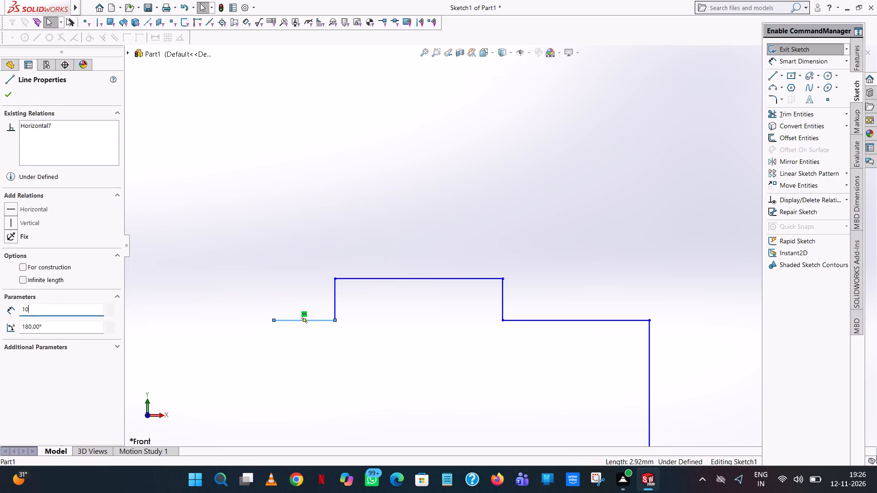
key("Return")
left_click(389, 178)
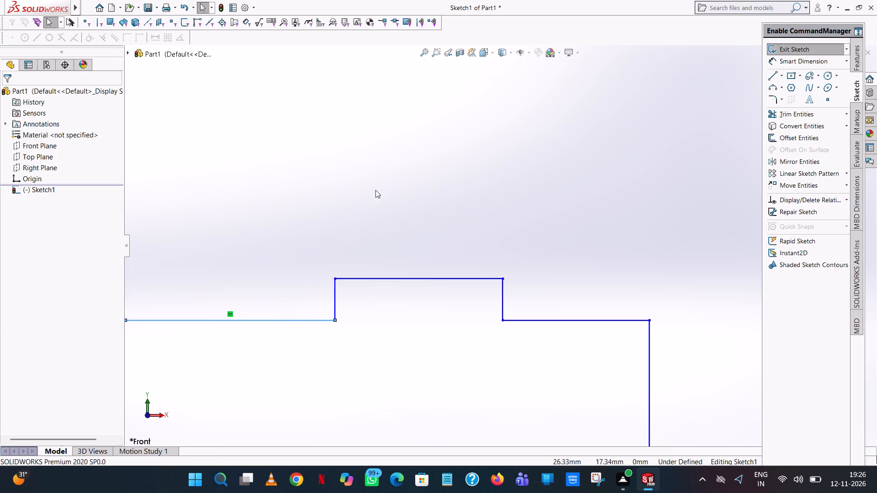
Close the outline with a 4 mm vertical line upward and a horizontal line to the upper end of the 15 mm edge.
scroll(367, 204, "up", 4)
left_click(775, 75)
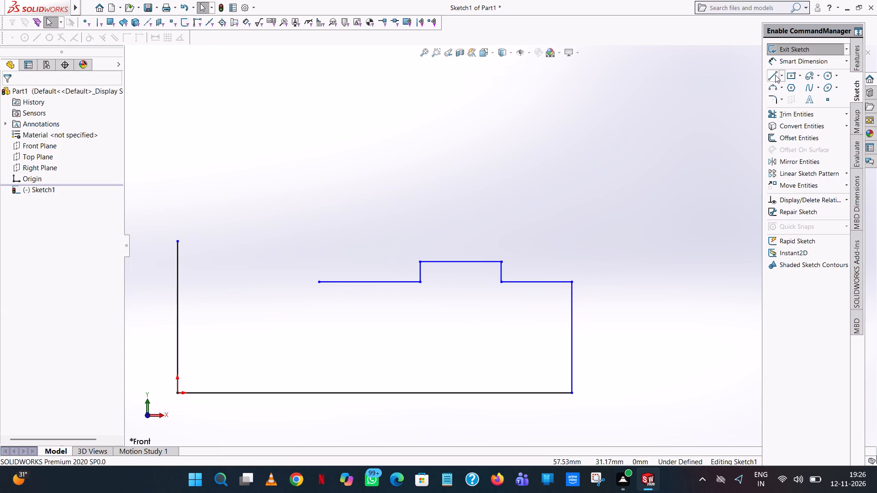
left_click(317, 281)
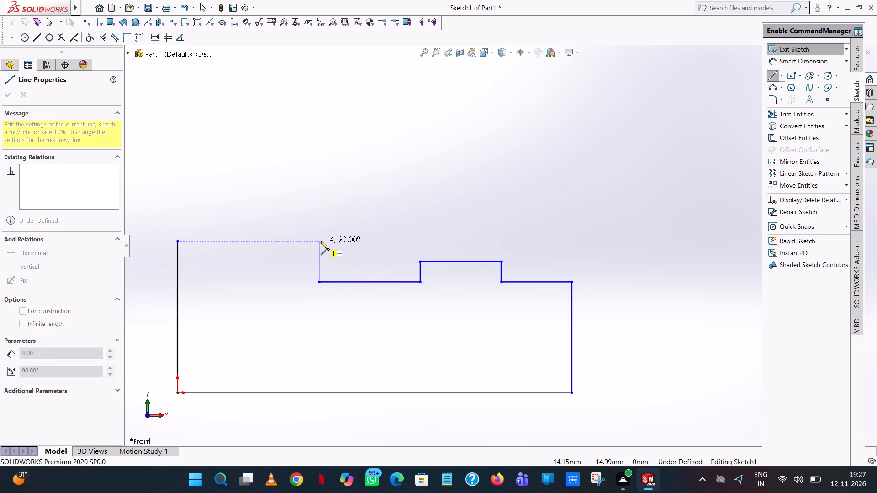
left_click(321, 241)
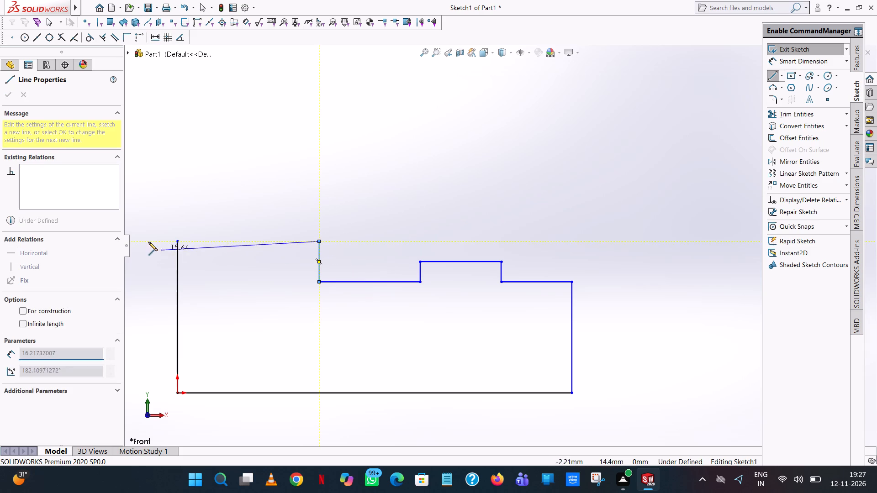
left_click(177, 241)
right_click(177, 241)
left_click(200, 247)
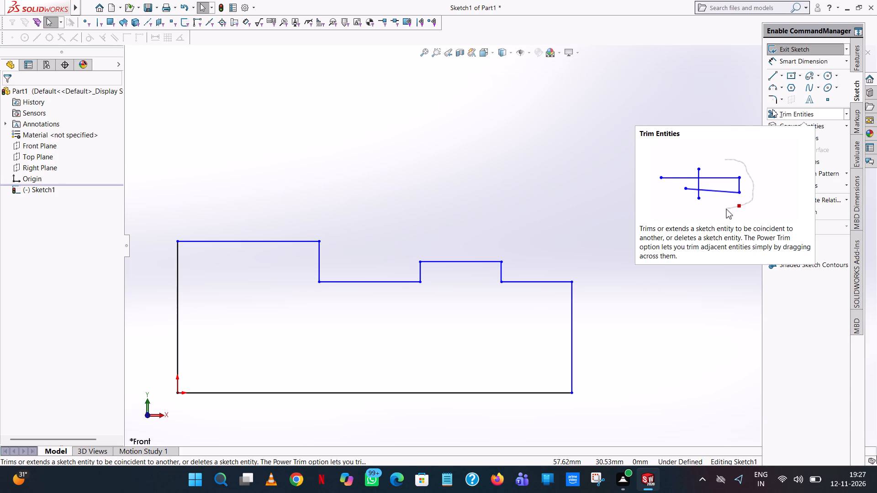
Fillet the four outer corners of the plate outline with a 3 mm radius using Sketch Fillet.
left_click(770, 99)
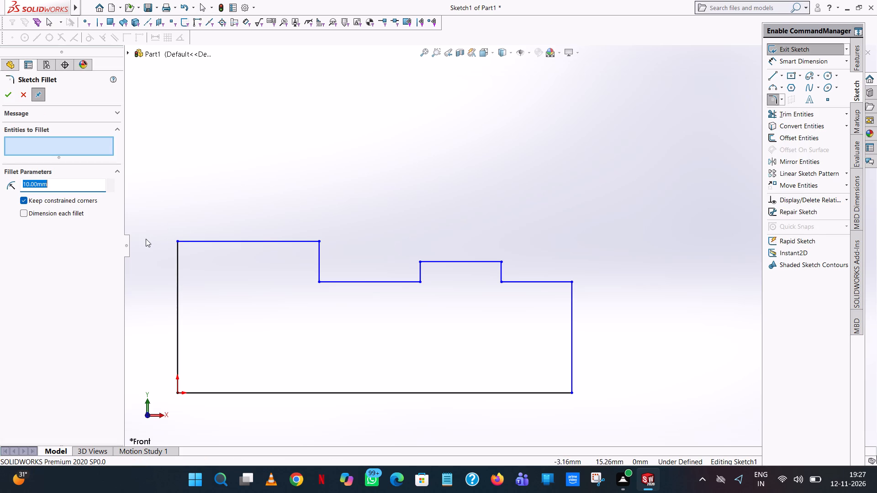
key("3")
key("Return")
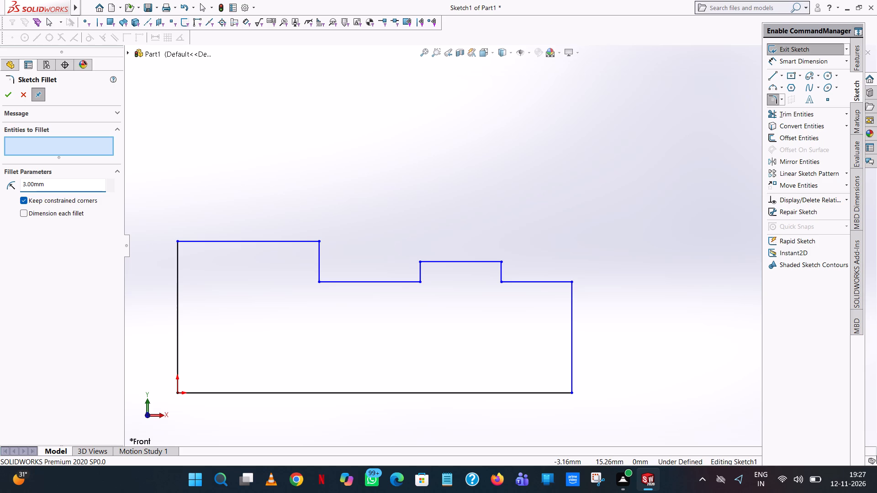
left_click(177, 240)
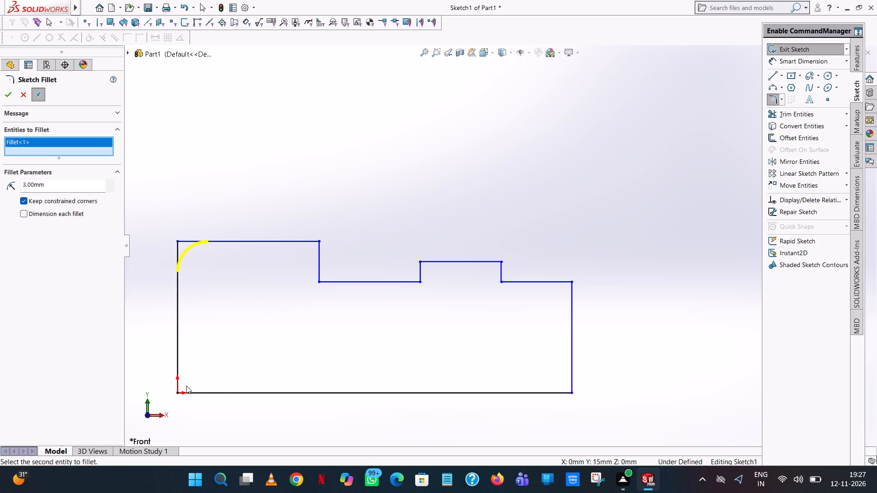
left_click(176, 391)
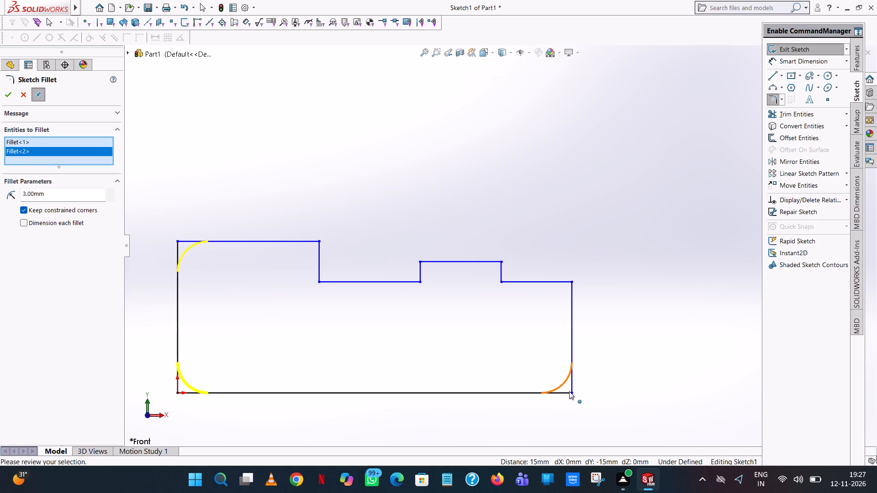
left_click(571, 392)
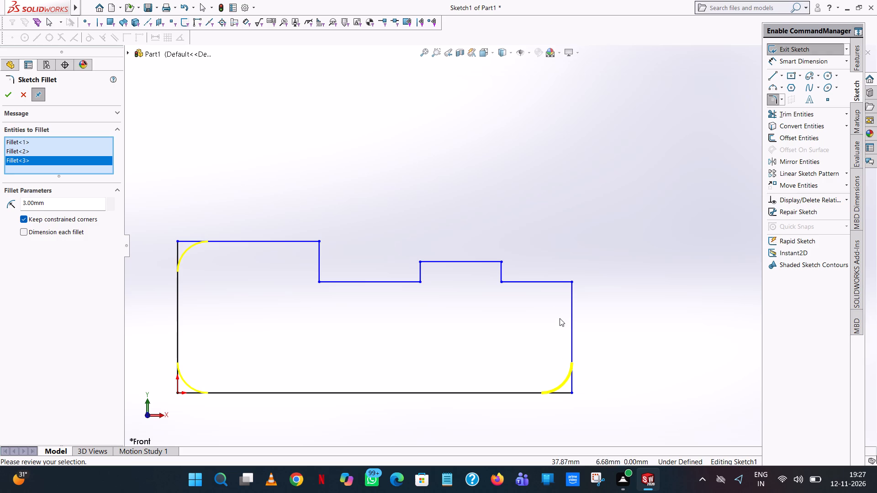
left_click(569, 282)
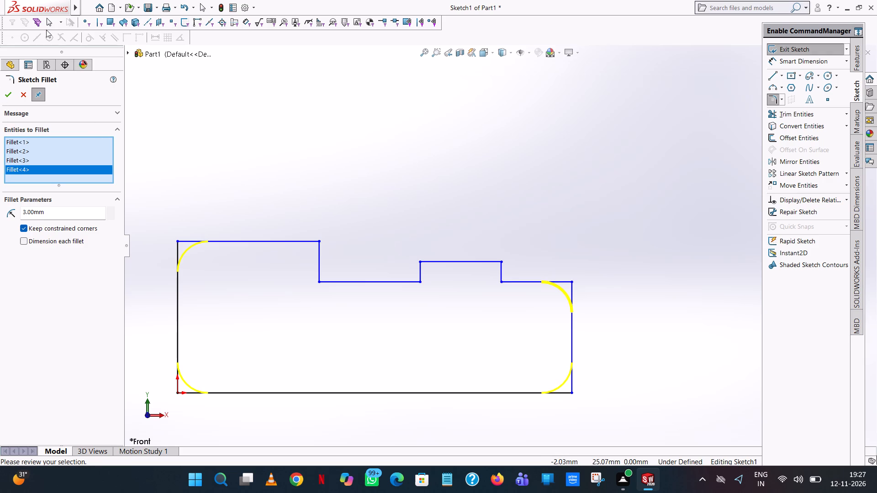
left_click(15, 94)
left_click(453, 121)
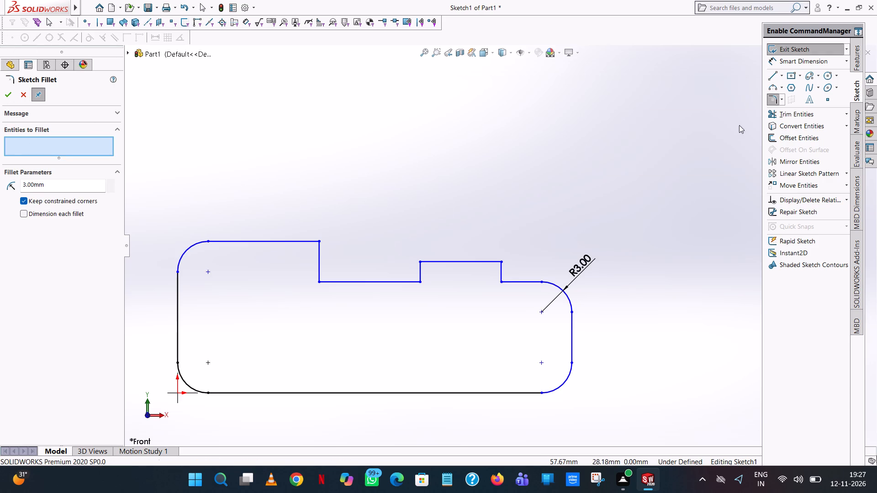
Fillet the inner corner below the 4 mm step with a 2 mm radius, also trying the facing base corner of the 2 mm raised section.
double_click(58, 184)
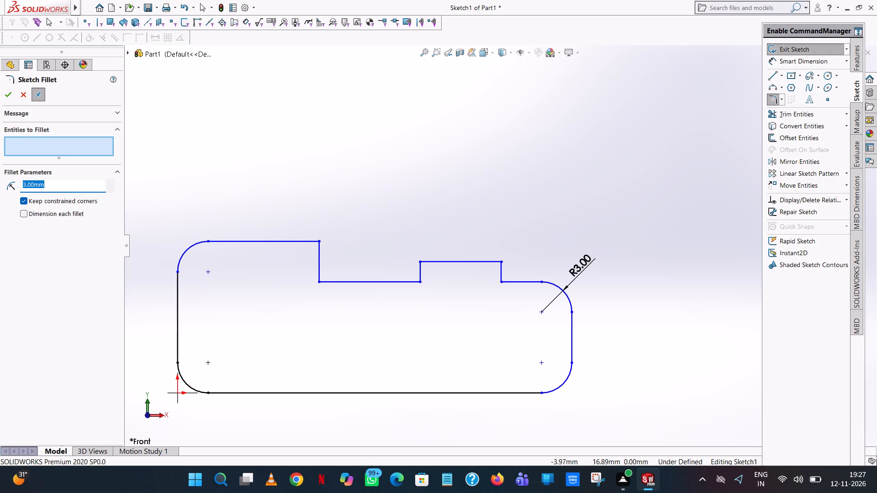
key("2")
key("Return")
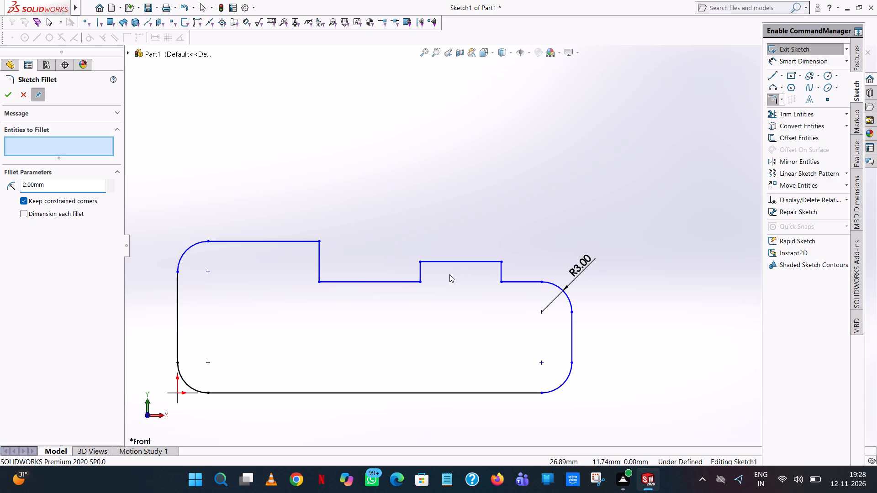
left_click(317, 282)
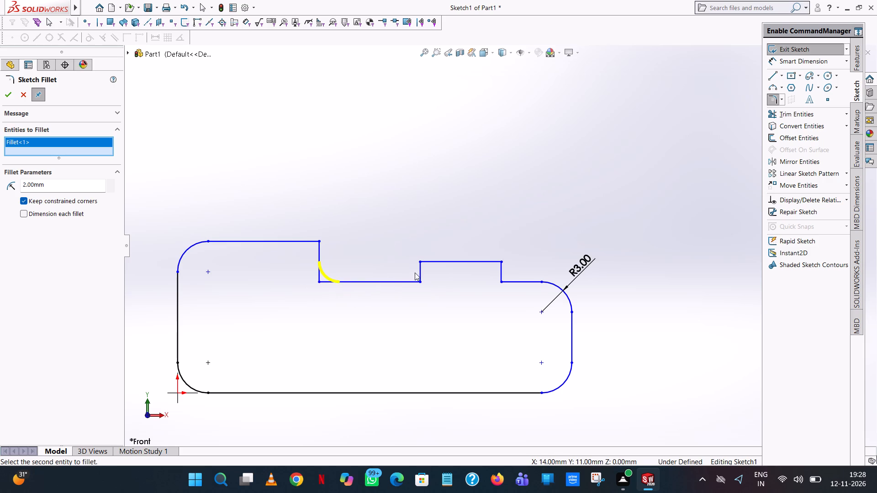
left_click(420, 279)
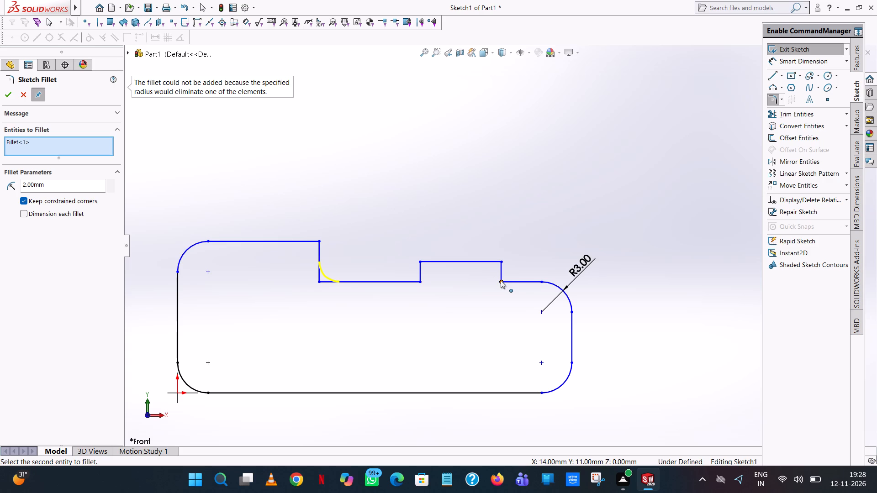
left_click(418, 280)
left_click(379, 201)
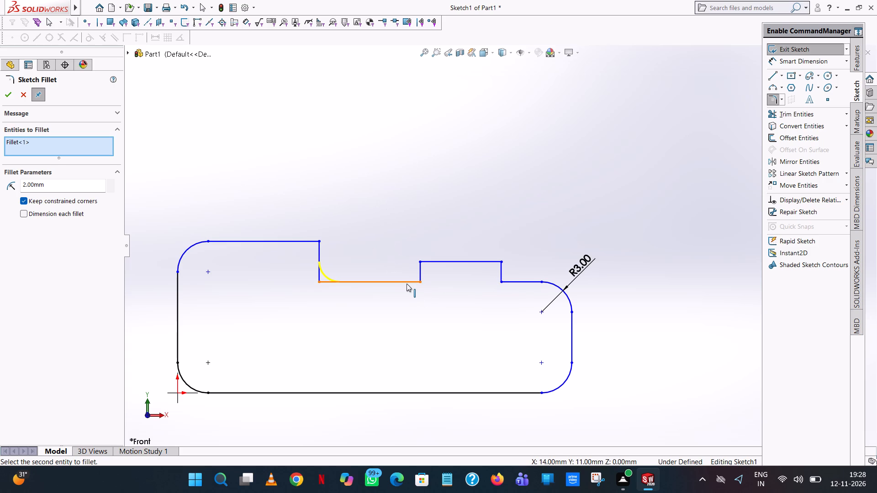
left_click(407, 283)
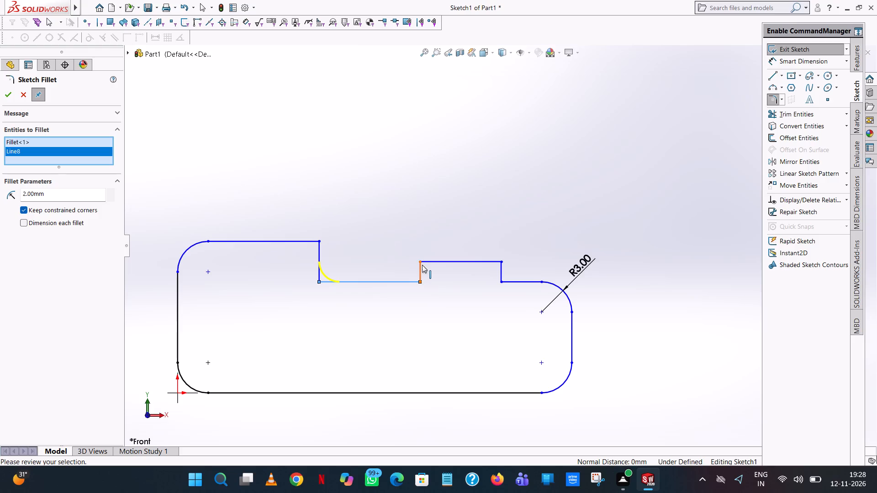
left_click(418, 265)
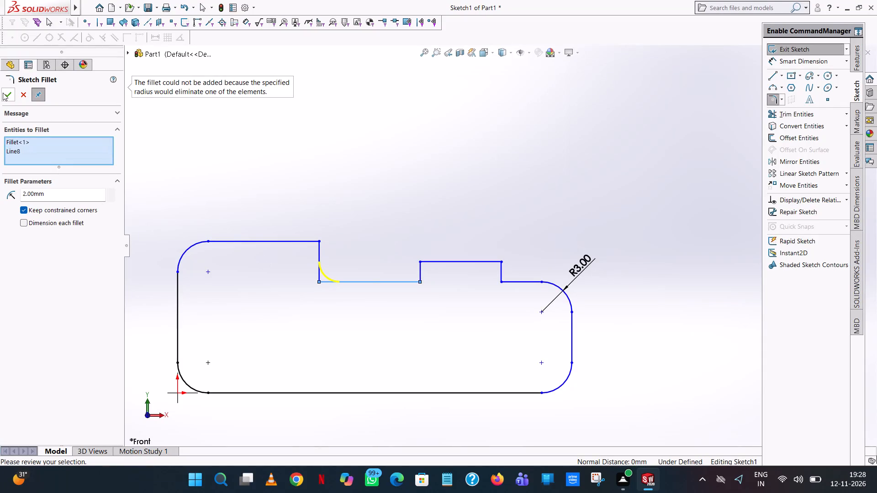
left_click(3, 93)
left_click(349, 164)
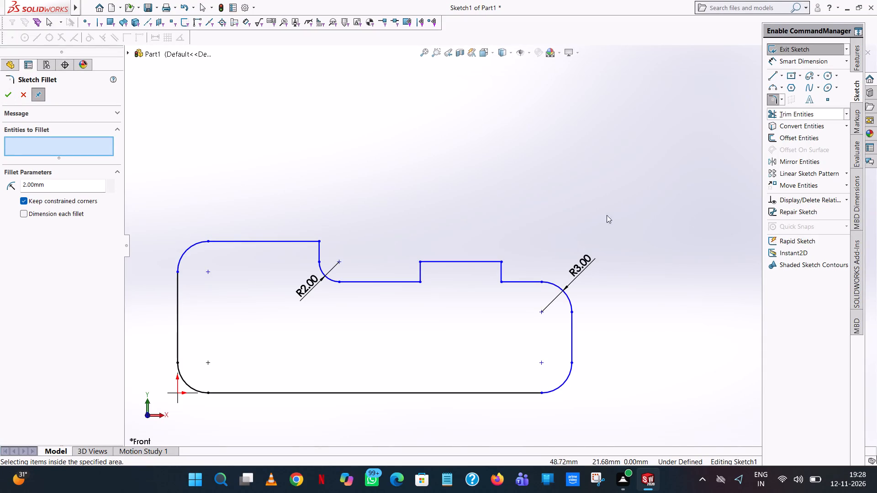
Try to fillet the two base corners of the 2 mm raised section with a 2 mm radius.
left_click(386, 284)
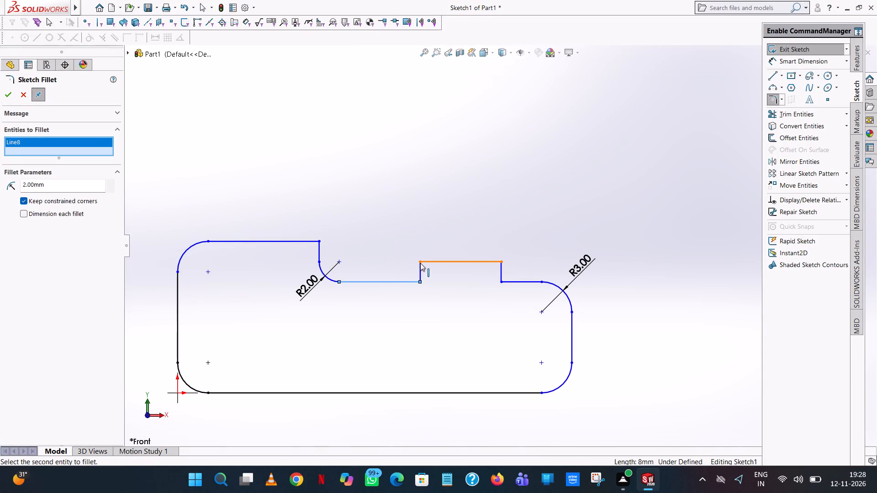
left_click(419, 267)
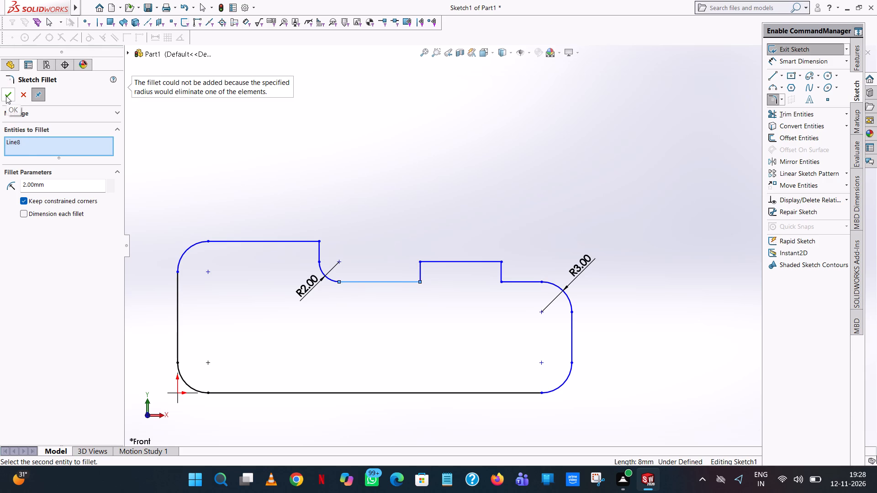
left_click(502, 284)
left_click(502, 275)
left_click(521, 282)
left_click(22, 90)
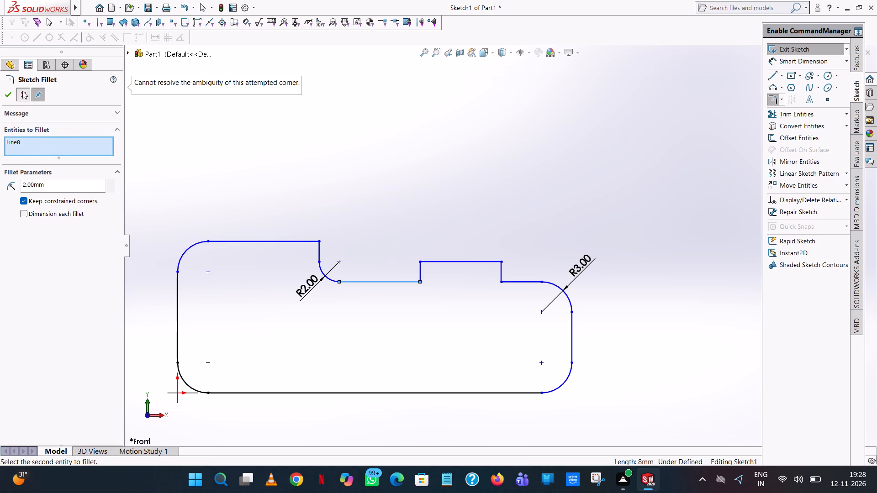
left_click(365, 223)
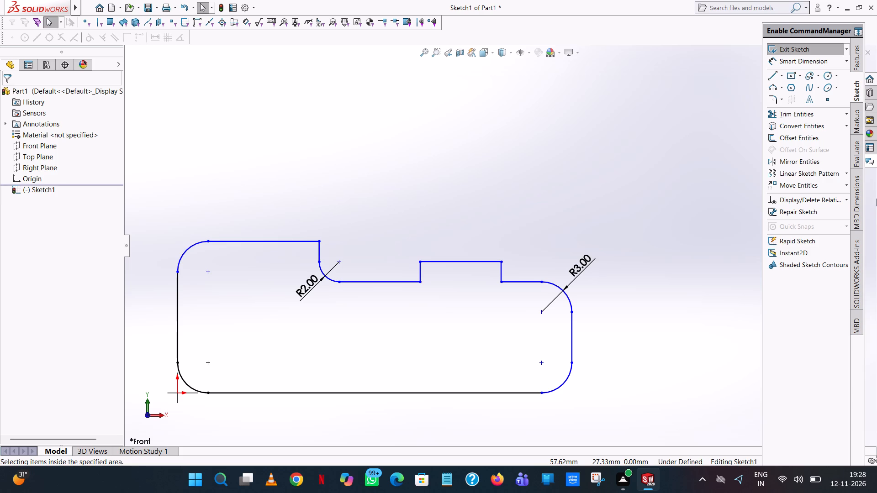
Fillet the plate's upper horizontal edge into the 2 mm arc at the step with a 3 mm radius.
left_click(776, 95)
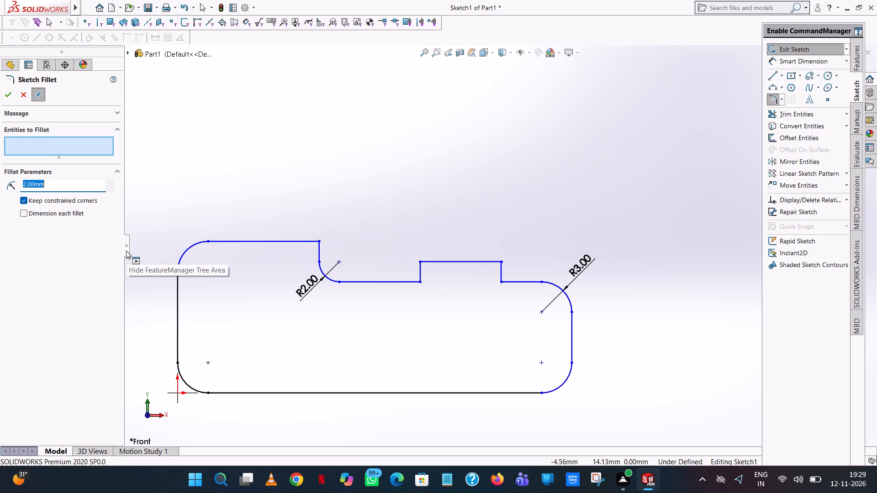
key("3")
key("Return")
left_click(319, 249)
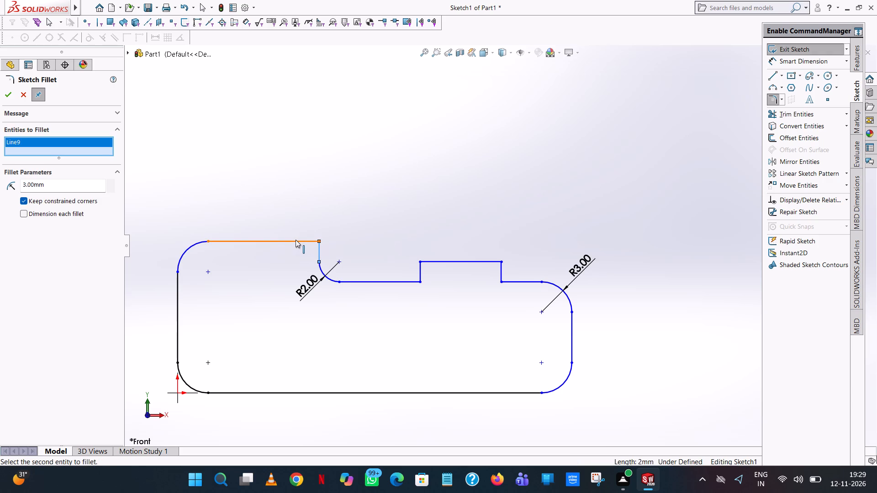
left_click(296, 240)
left_click(24, 94)
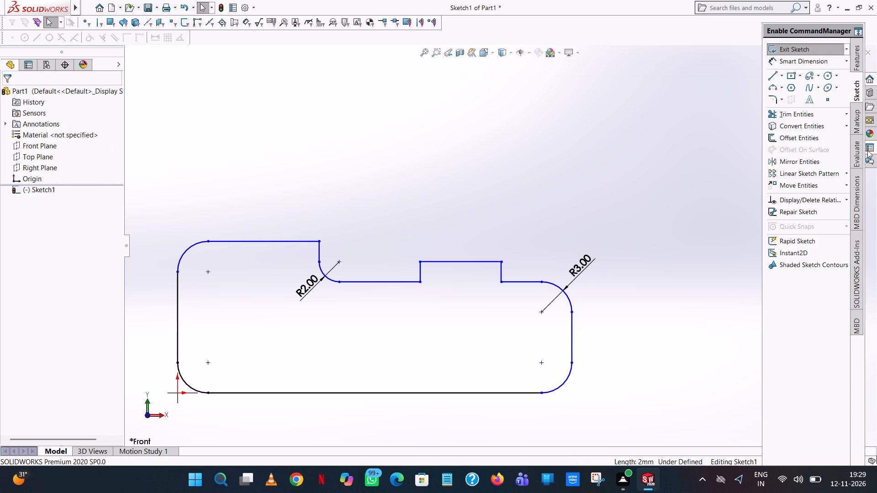
left_click(770, 98)
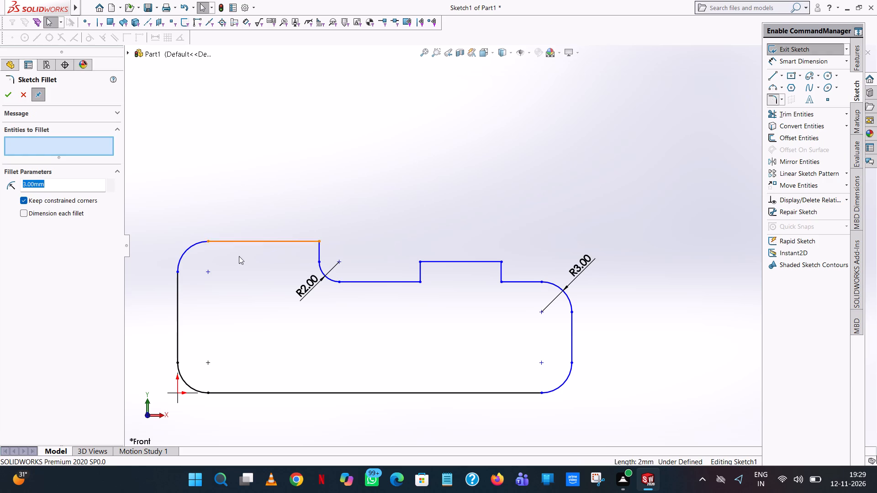
left_click(246, 243)
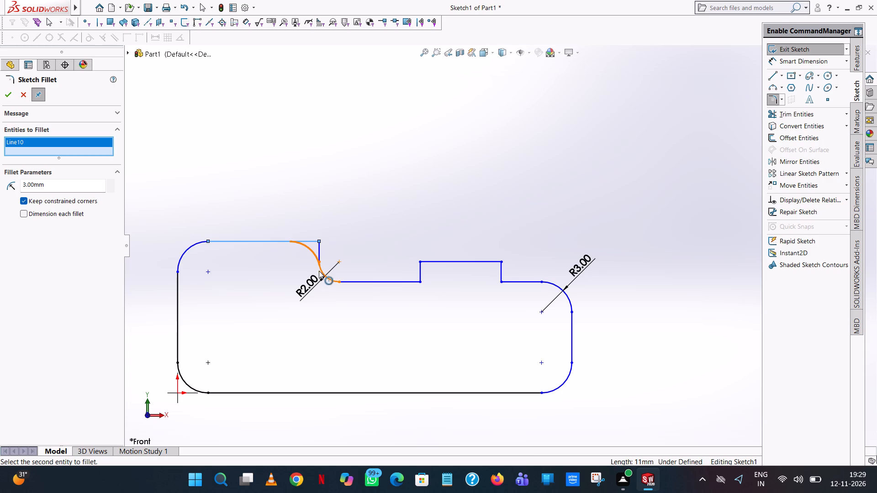
left_click(319, 270)
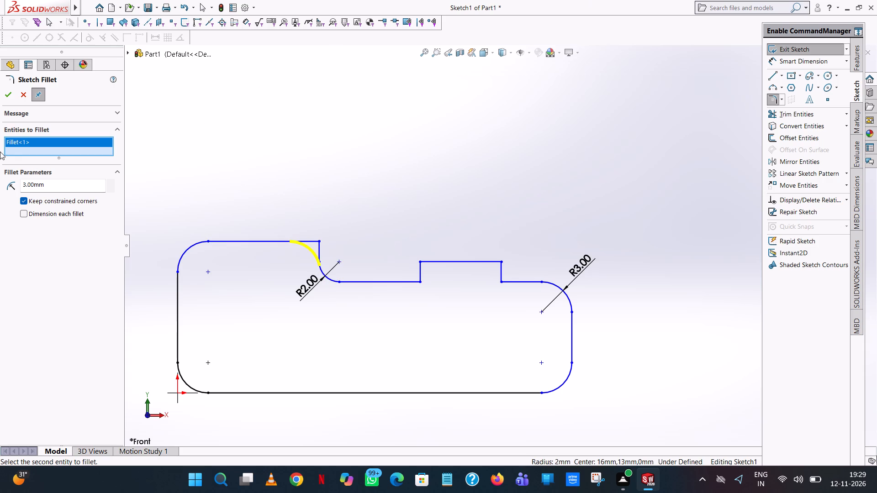
left_click(6, 91)
left_click(478, 129)
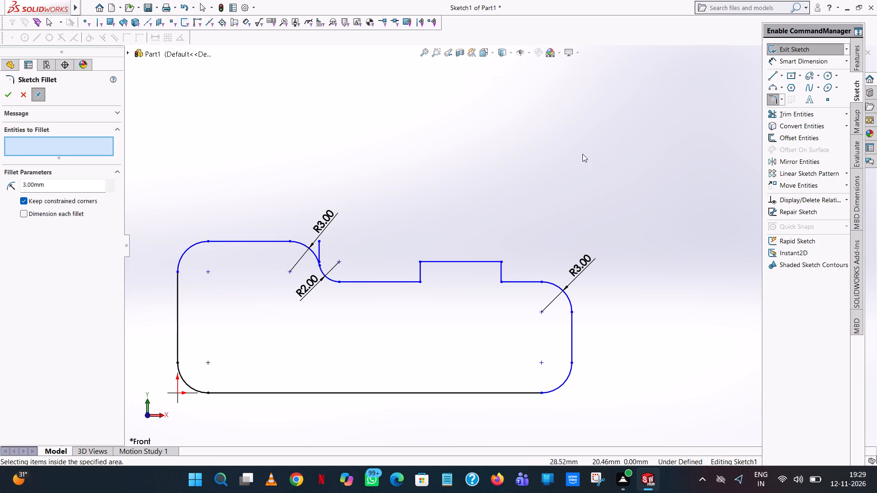
Trim away the leftover short vertical line beside the new 3 mm fillet.
left_click(774, 110)
left_click(314, 245)
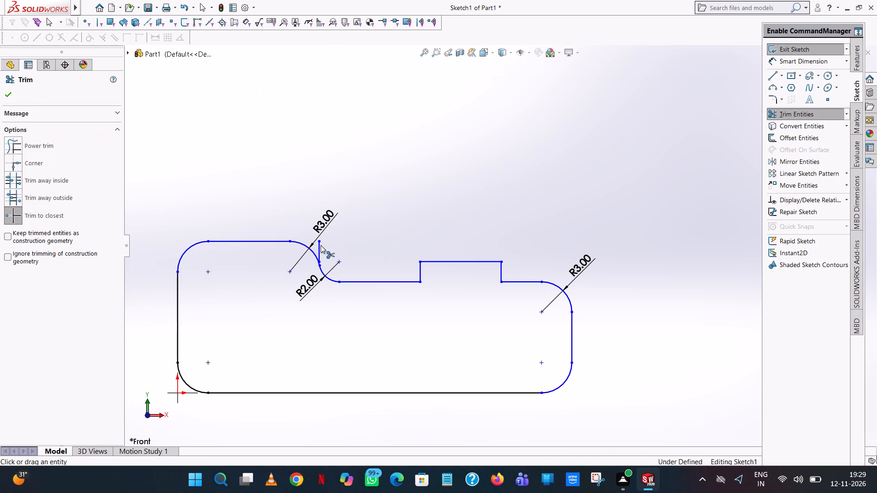
left_click(317, 247)
Dimension the plate's overall width between the lower endpoints of its two outer vertical edges, placing the dimension below the outline.
scroll(341, 252, "down", 9)
scroll(342, 256, "up", 4)
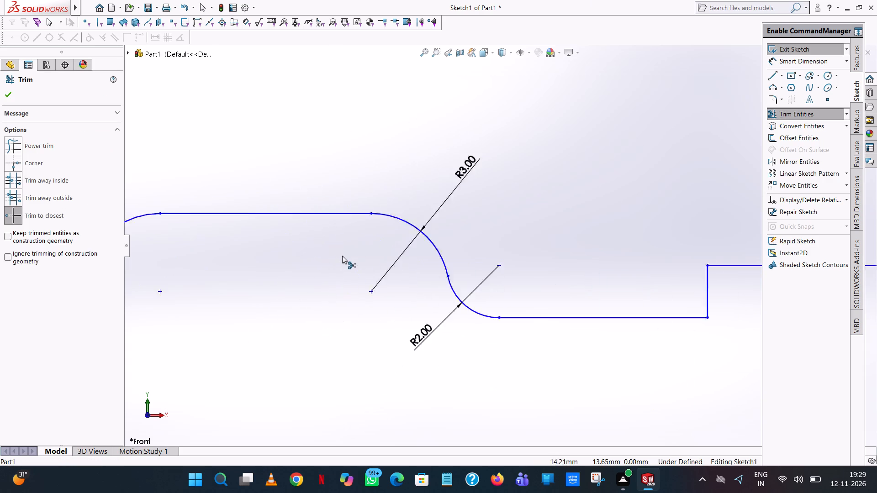
scroll(342, 256, "up", 11)
left_click(799, 58)
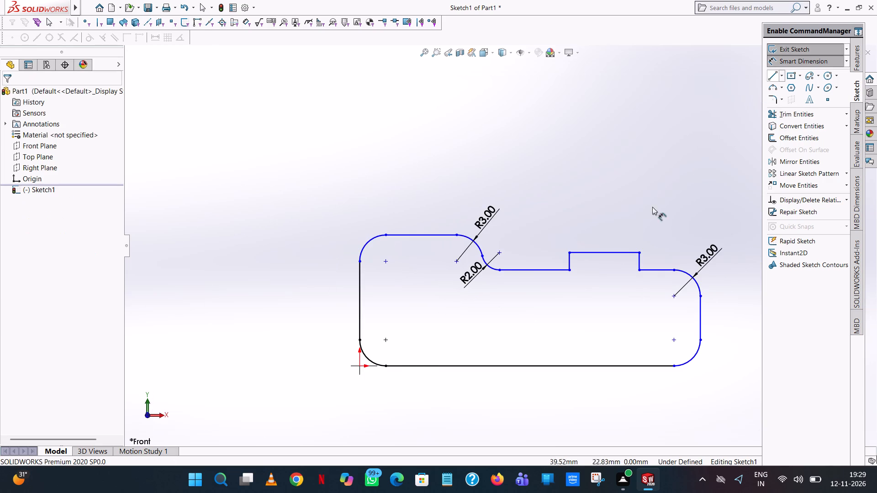
left_click(416, 365)
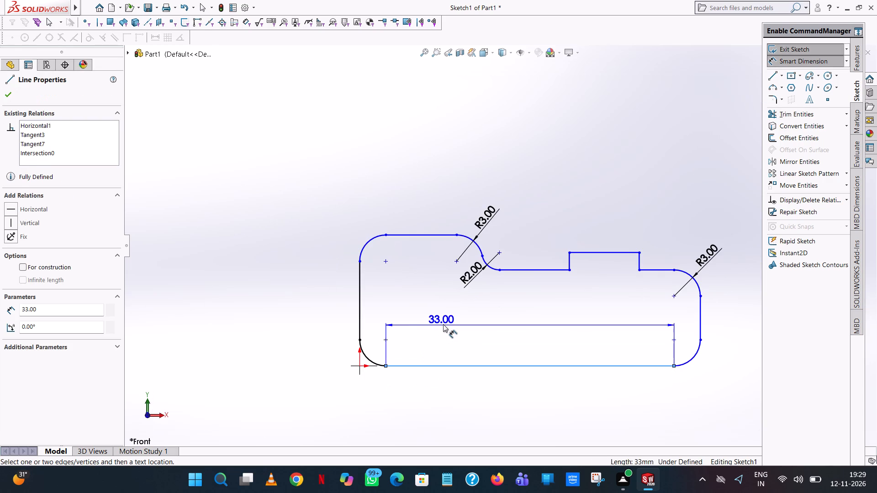
key("Escape")
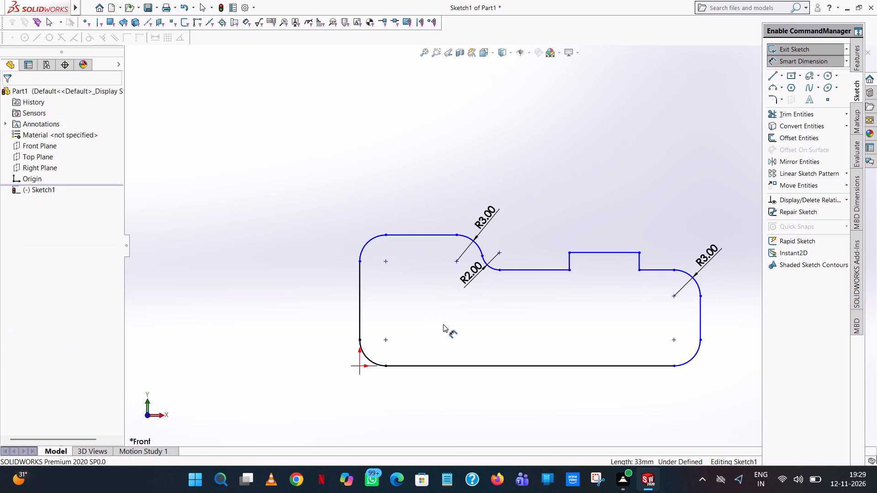
left_click(359, 338)
left_click(703, 341)
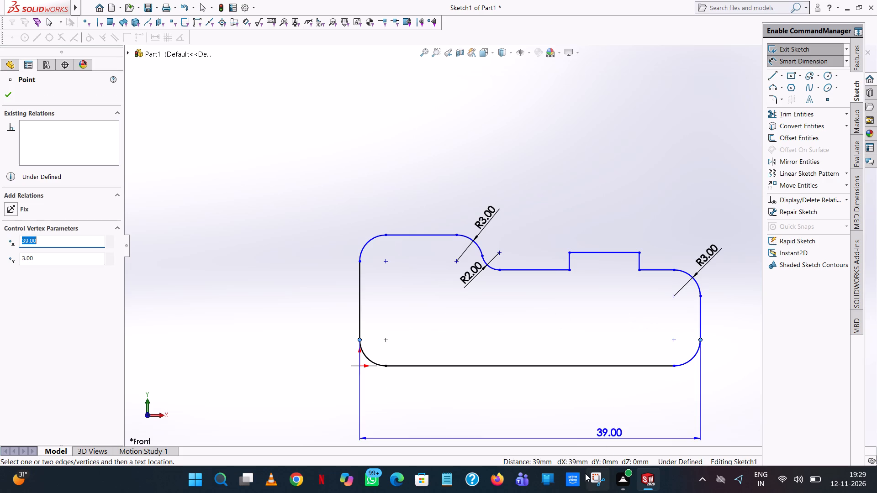
left_click(567, 423)
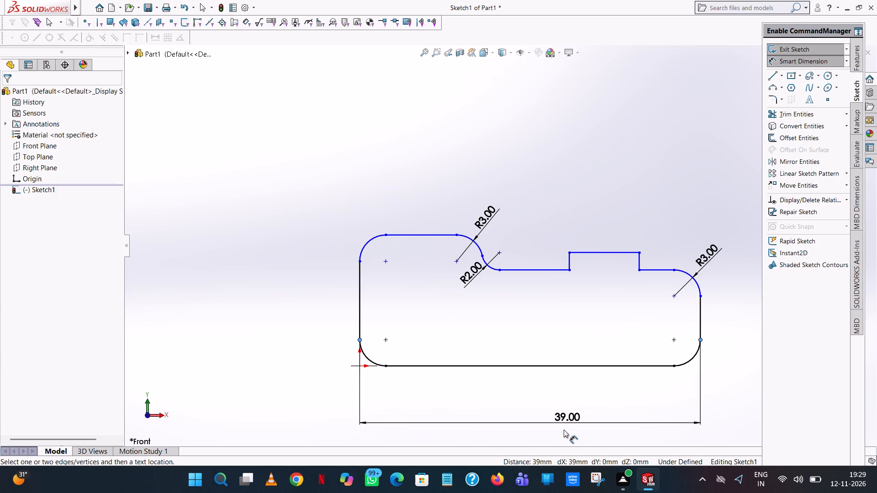
left_click(527, 410)
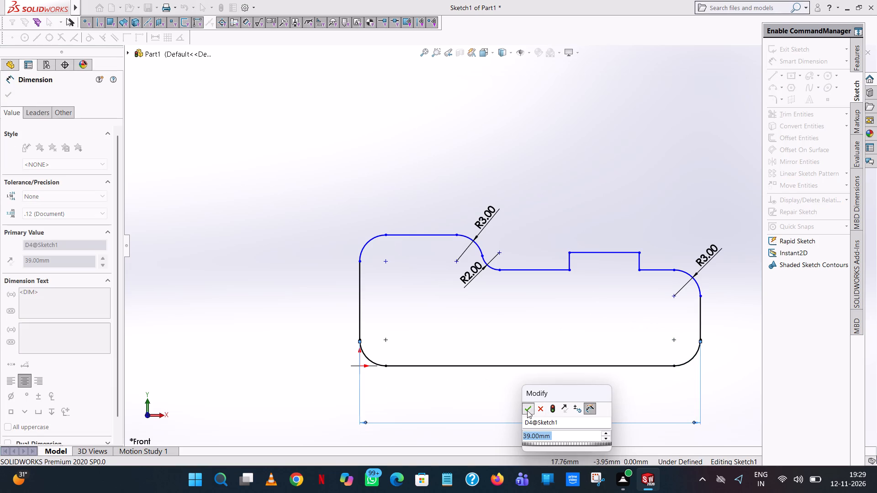
left_click(533, 145)
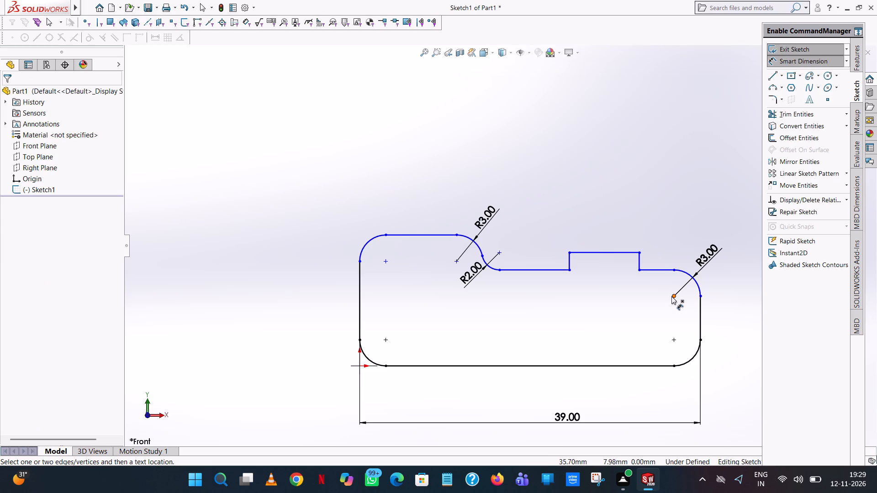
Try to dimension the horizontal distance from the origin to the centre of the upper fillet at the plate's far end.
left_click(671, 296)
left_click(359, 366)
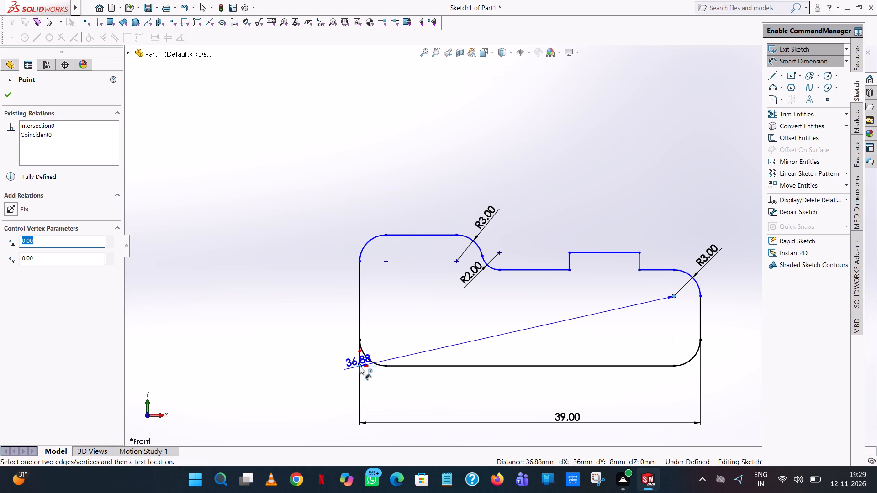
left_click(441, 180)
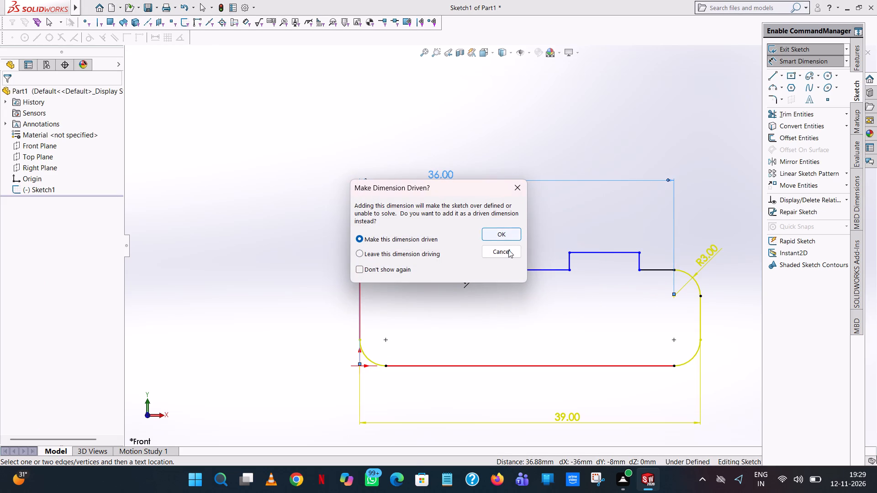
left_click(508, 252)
Dimension the vertical distance between the centres of the two 3 mm fillets at the end away from the origin.
left_click(674, 296)
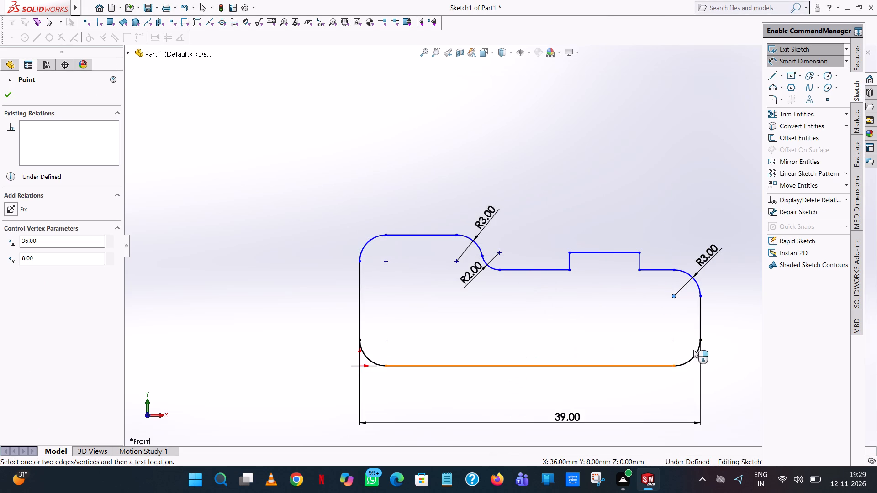
left_click(673, 341)
left_click(727, 324)
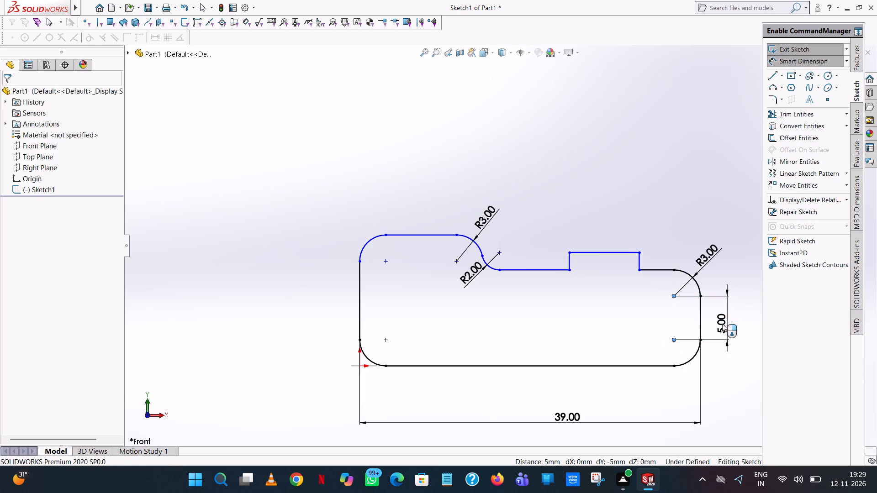
left_click(686, 306)
left_click(678, 197)
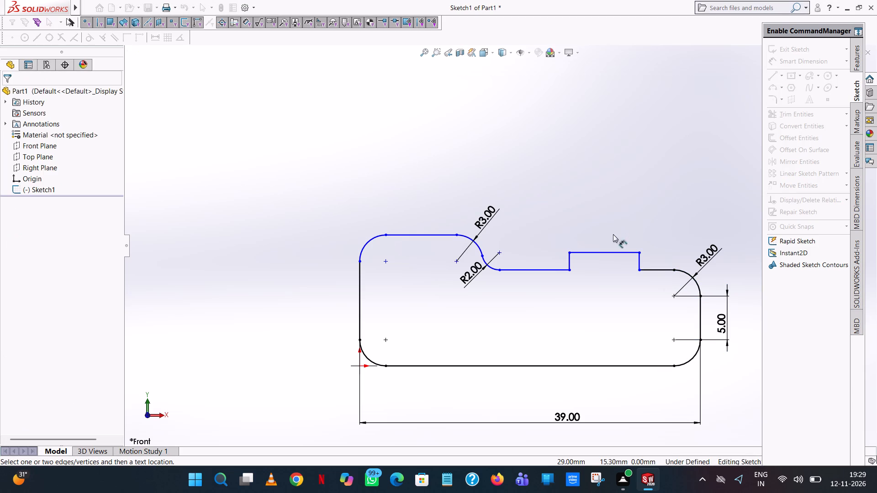
Dimension the horizontal distance from the origin to the far vertical side of the raised section, placing it above the outline.
left_click(637, 264)
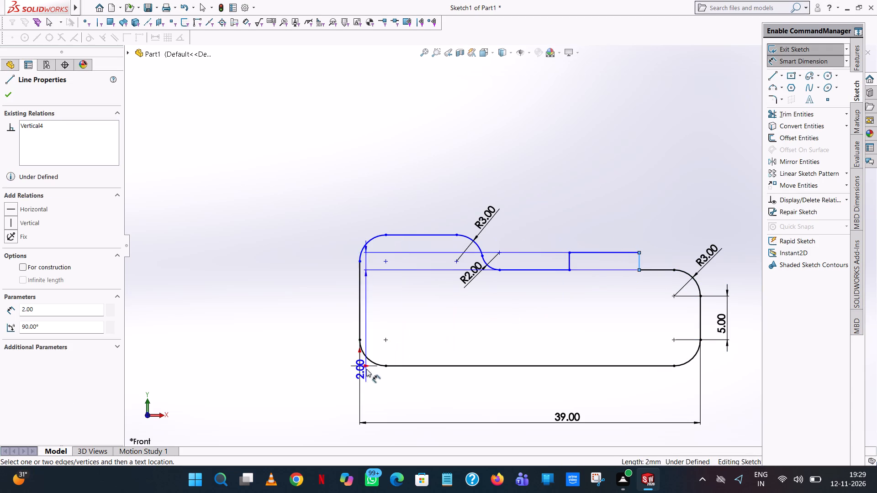
left_click(358, 367)
left_click(375, 190)
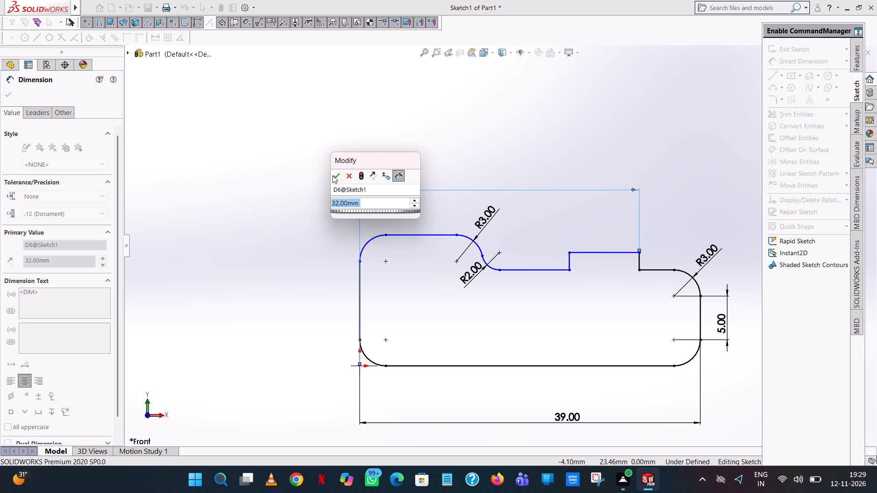
left_click(333, 175)
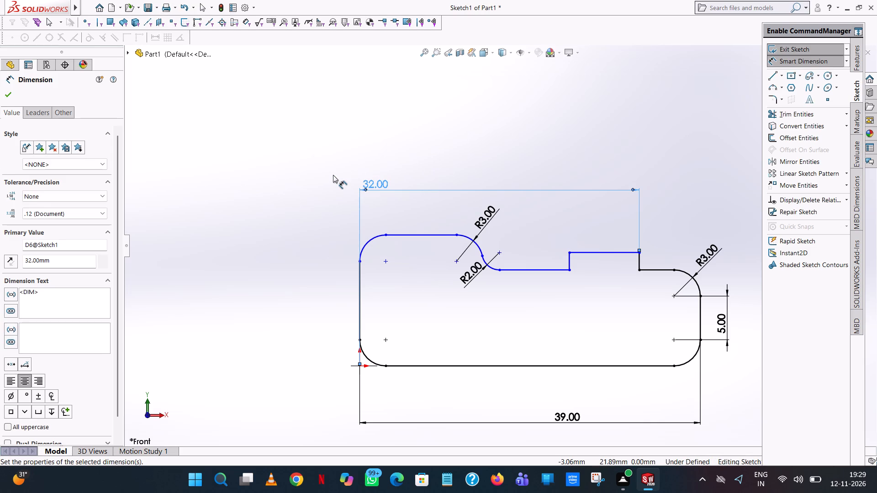
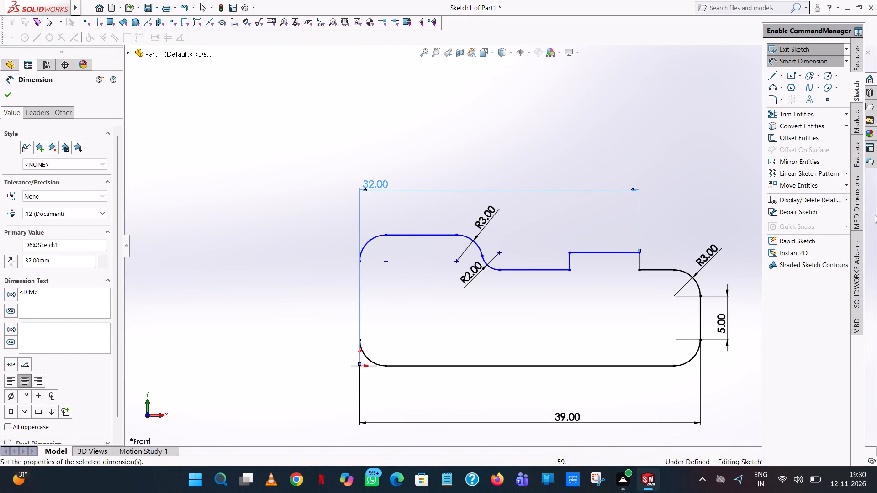
Dimension the length of the raised section's top edge, placing the dimension above the outline.
left_click(590, 94)
left_click(608, 252)
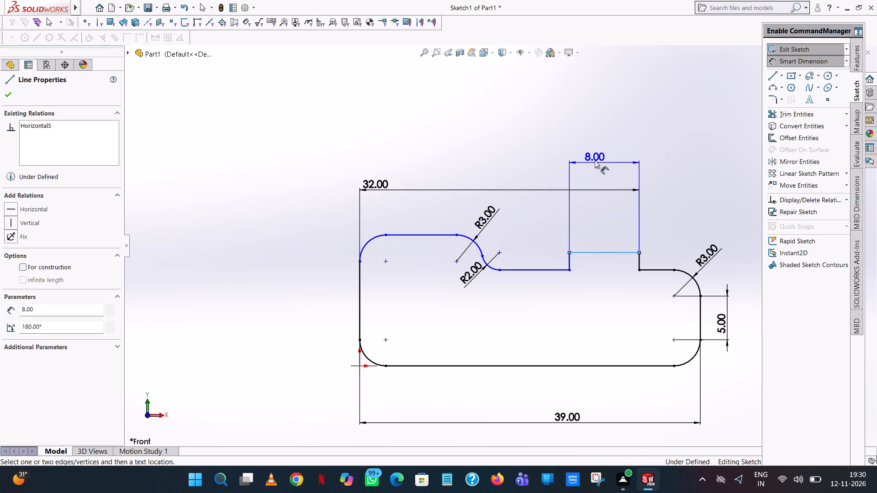
left_click(595, 159)
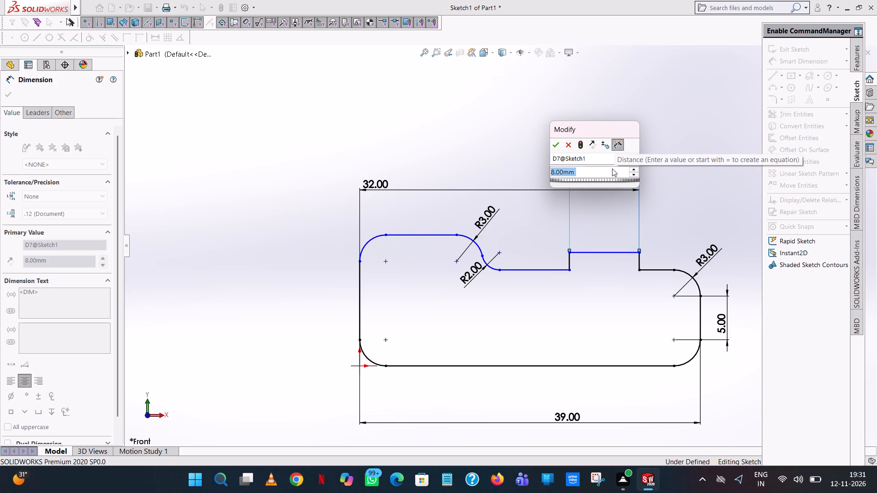
left_click(555, 145)
left_click(548, 138)
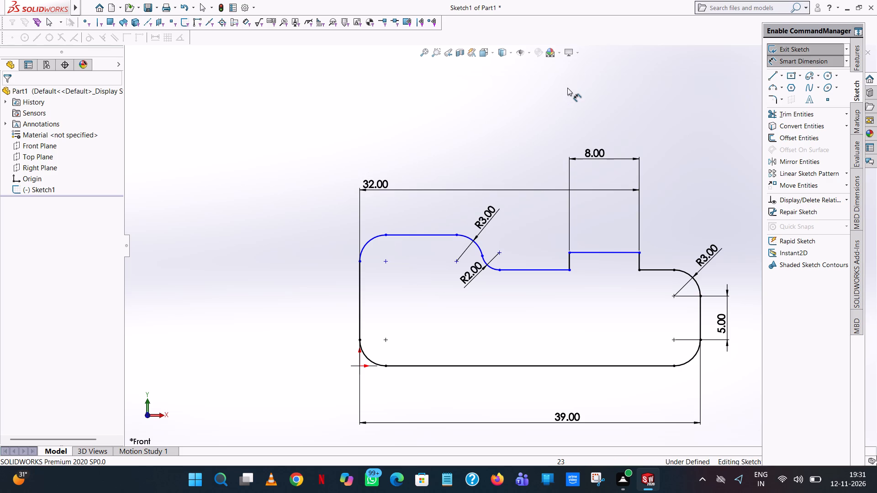
Dimension the vertical distance from the raised section's top edge to the plate's bottom edge, placing it beyond the far end.
left_click(600, 252)
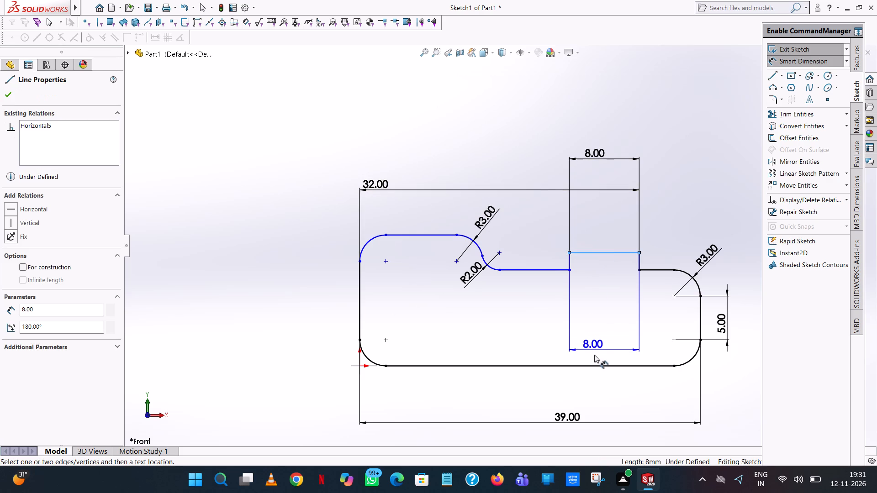
left_click(597, 365)
left_click(737, 346)
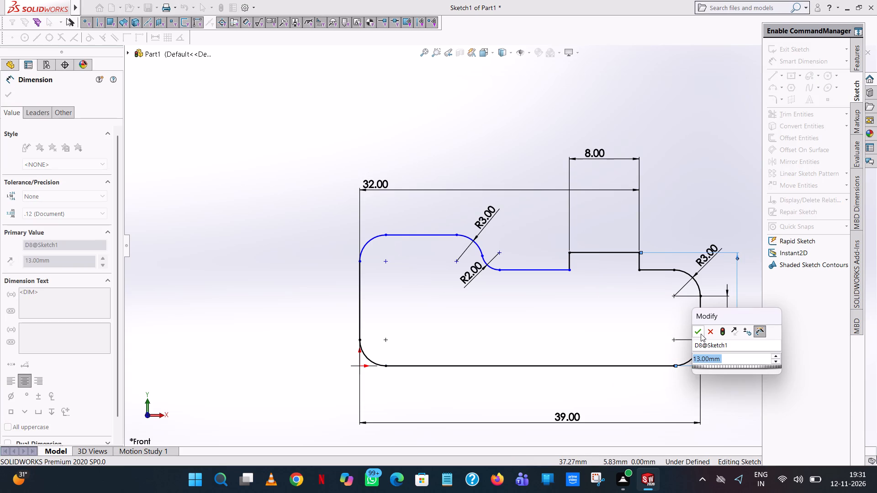
left_click(701, 334)
left_click(692, 171)
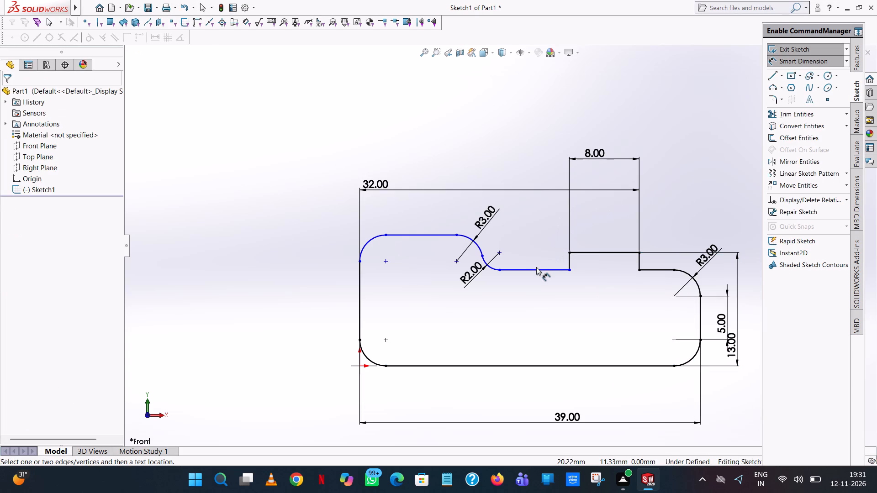
Dimension the vertical distance from the recessed edge before the raised section to the plate's bottom edge, placing it on the origin side.
left_click(536, 267)
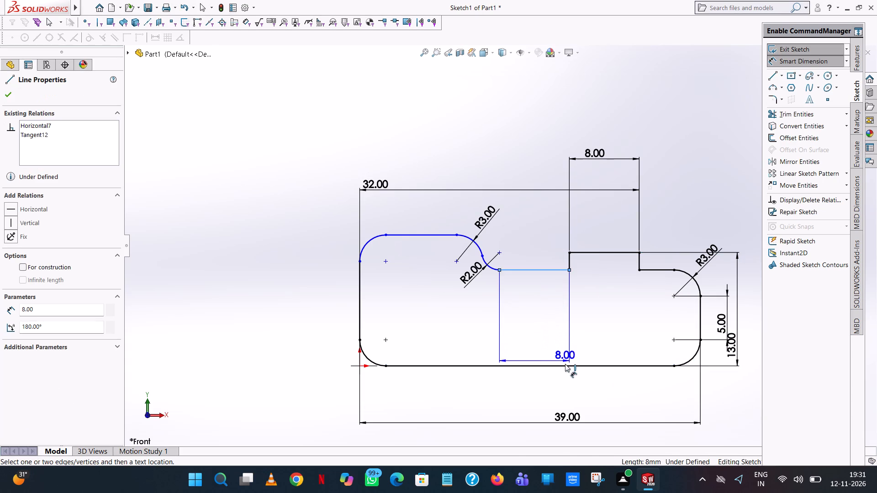
left_click(565, 364)
left_click(309, 367)
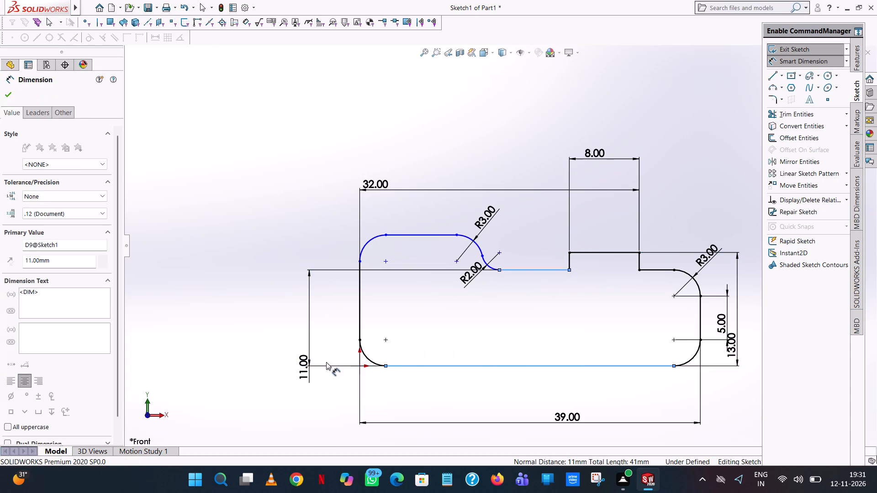
left_click(269, 357)
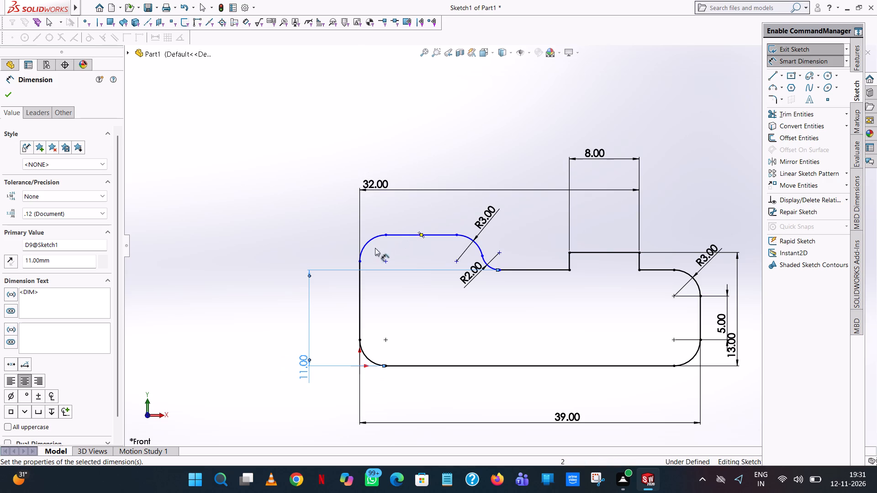
Draw a perimeter circle of radius 2 mm tangent to the recessed edge and through the raised section's upper corner nearer the origin.
left_click(836, 74)
left_click(820, 85)
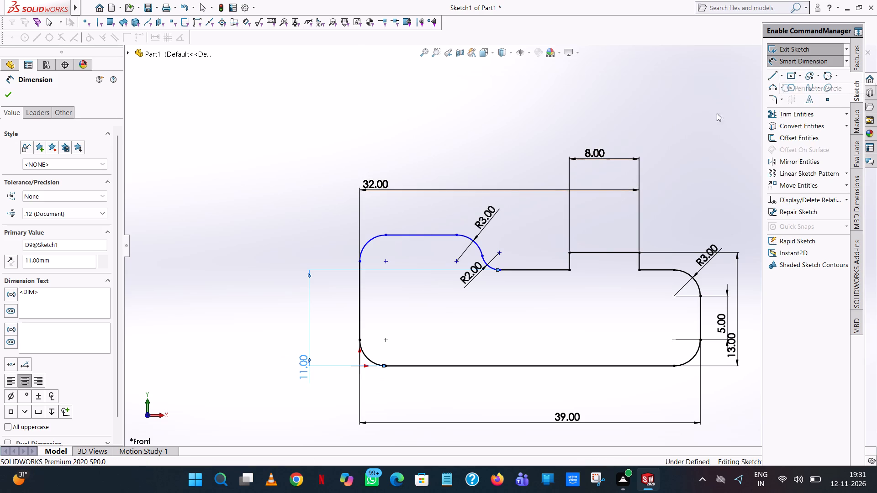
left_click(546, 272)
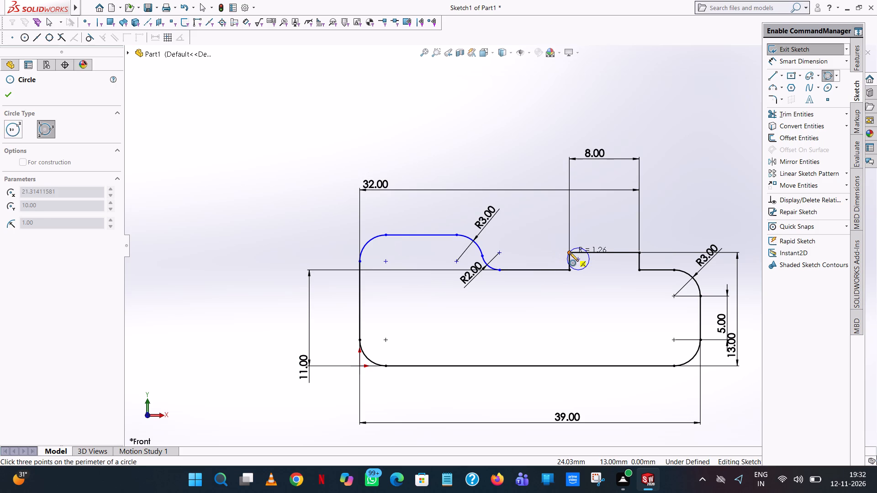
left_click(570, 252)
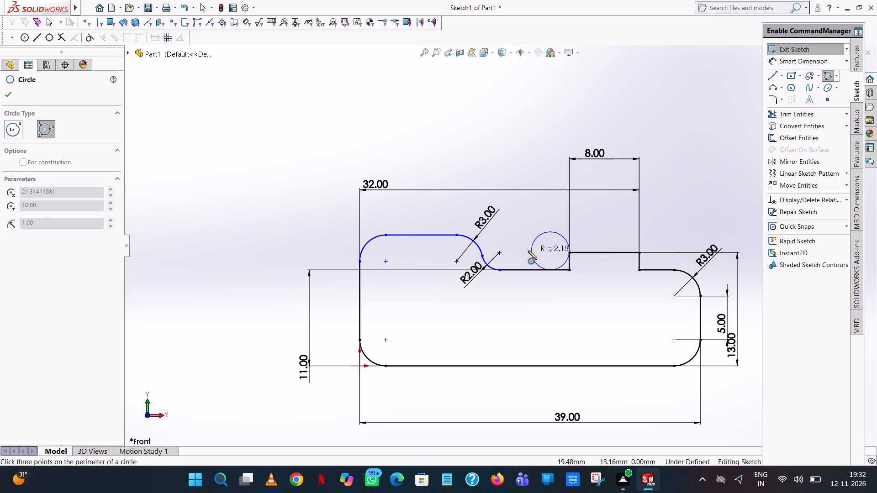
left_click(528, 251)
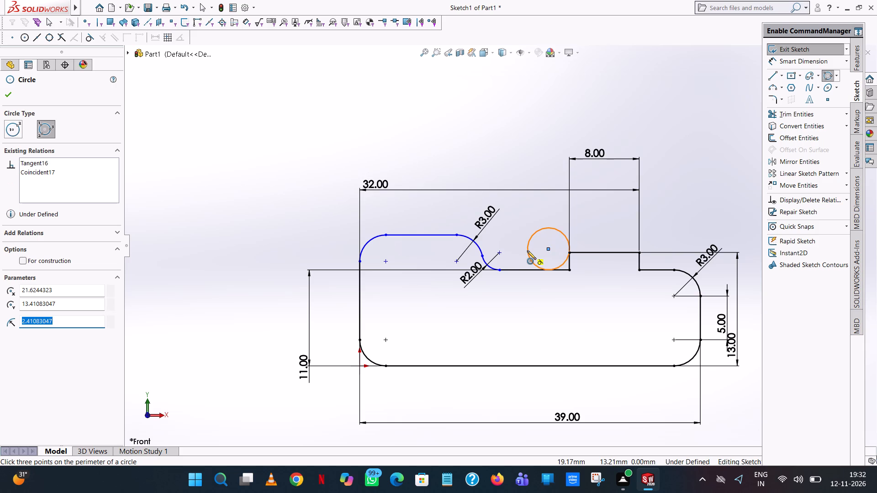
key("2")
key("Return")
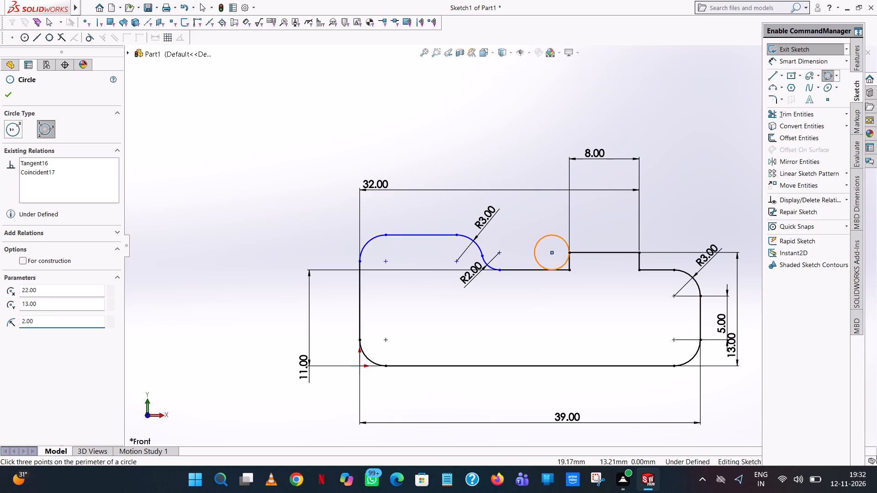
left_click(8, 91)
left_click(489, 119)
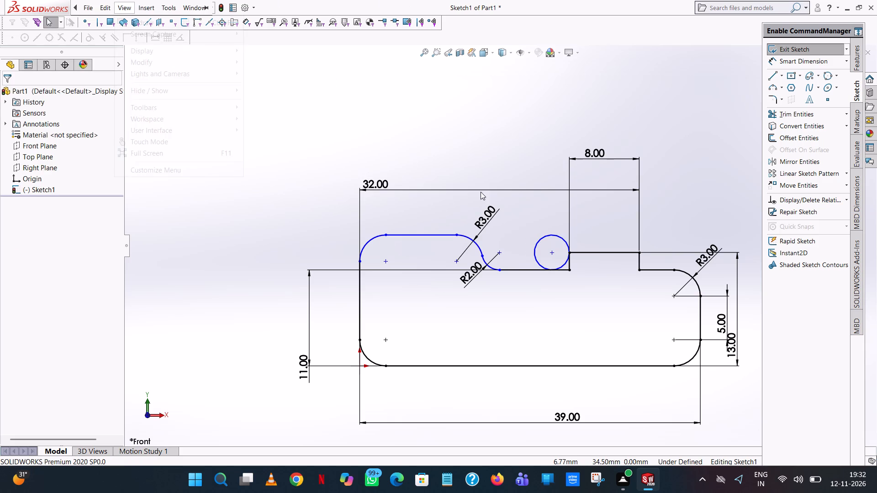
Draw a perimeter circle of radius 2 mm tangent to the far step edge and through the raised section's far upper corner.
left_click(828, 72)
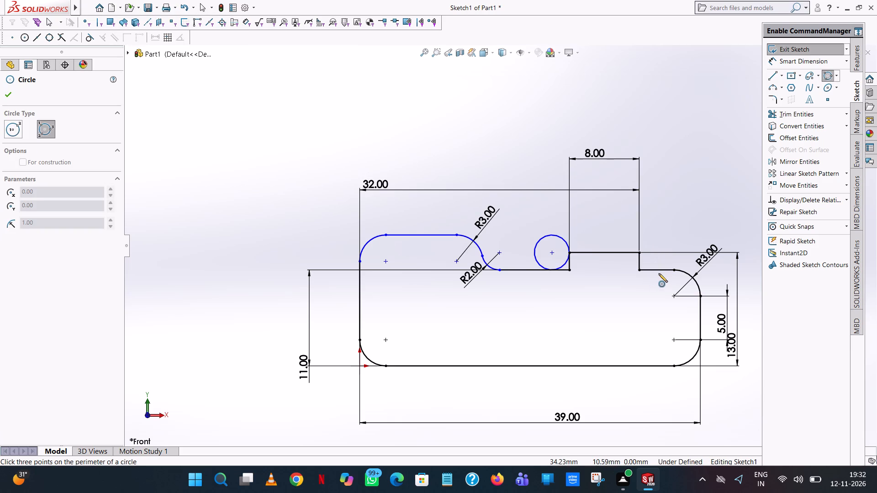
left_click(660, 271)
left_click(640, 253)
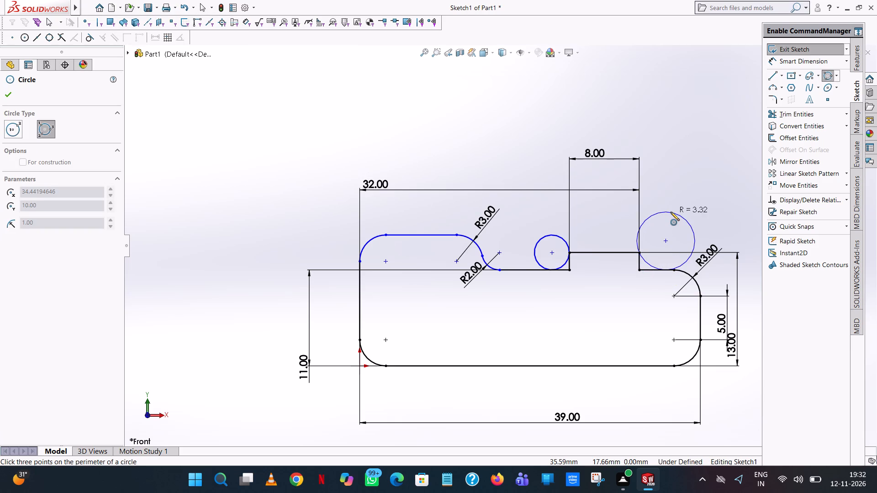
left_click(671, 212)
key("2")
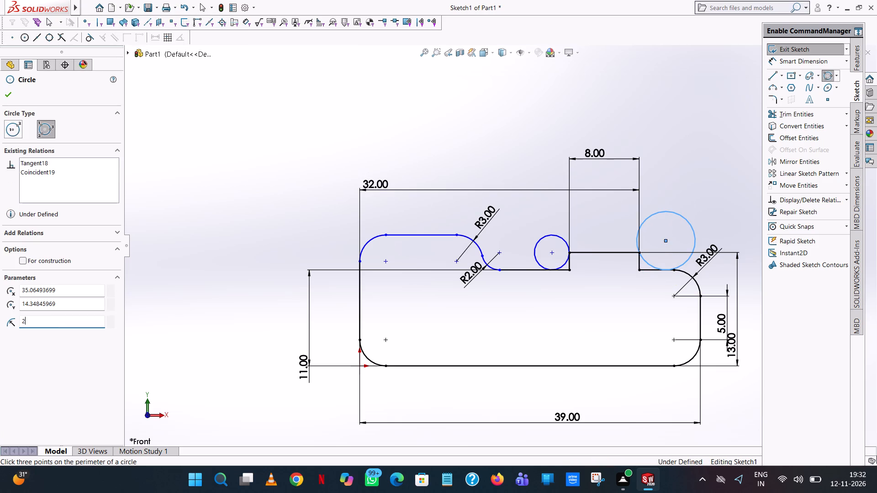
key("Return")
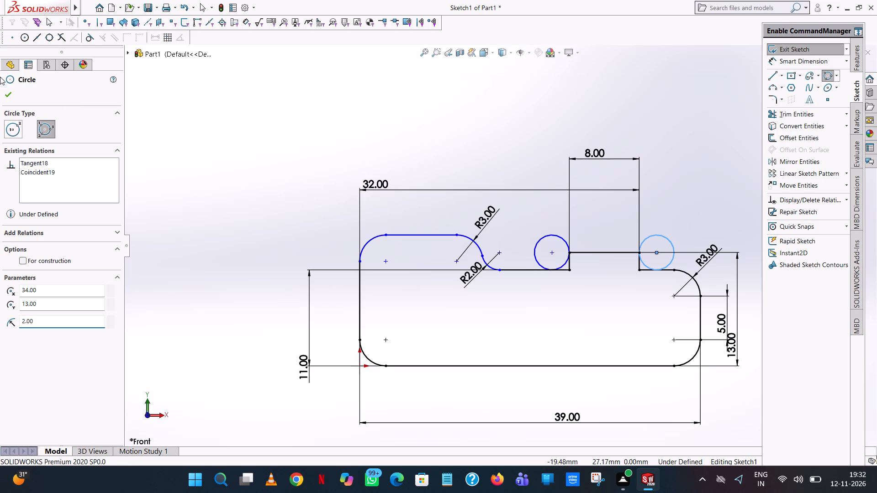
left_click(7, 90)
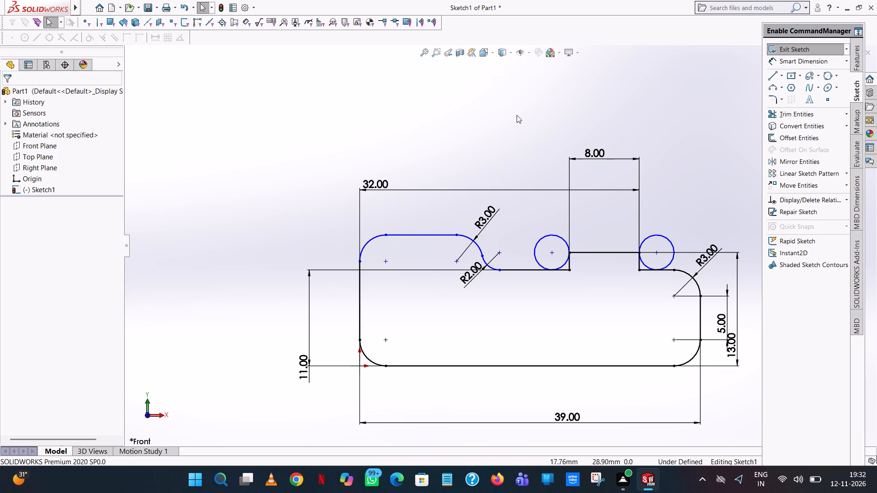
left_click(658, 116)
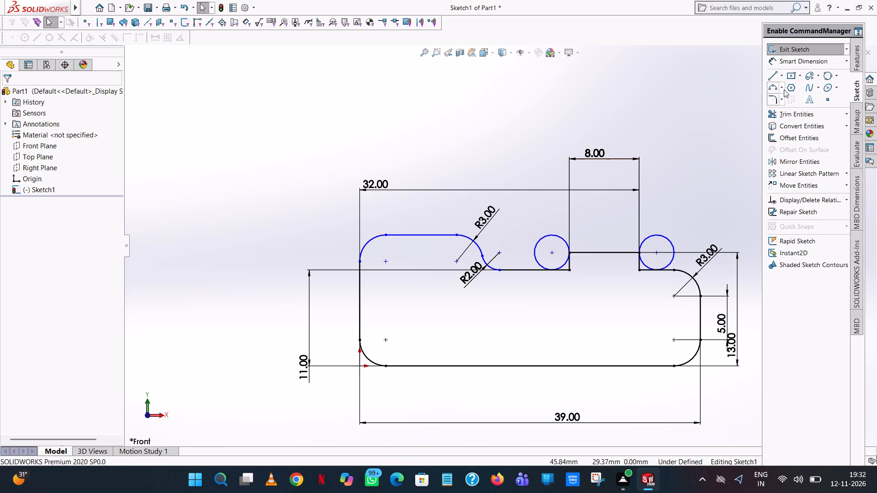
Trim both circles and the square corner segments, leaving concave arcs on either side of the raised section.
left_click(788, 113)
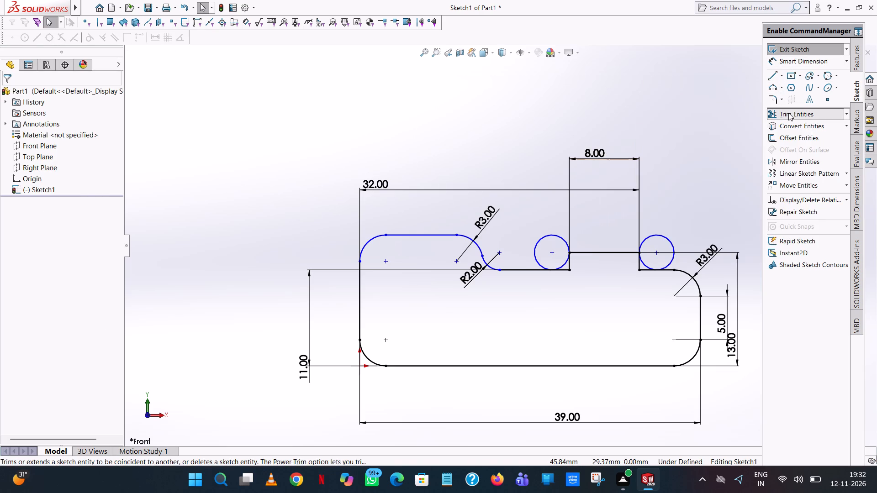
left_click(544, 238)
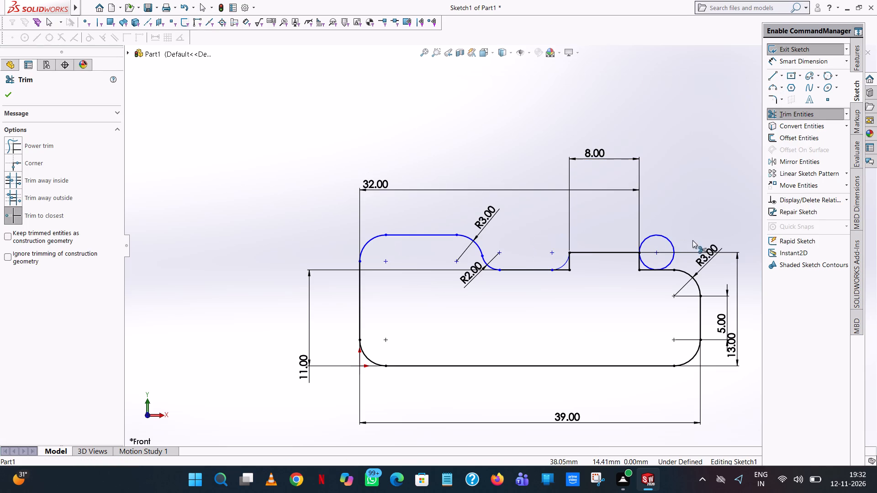
left_click(670, 240)
left_click(643, 272)
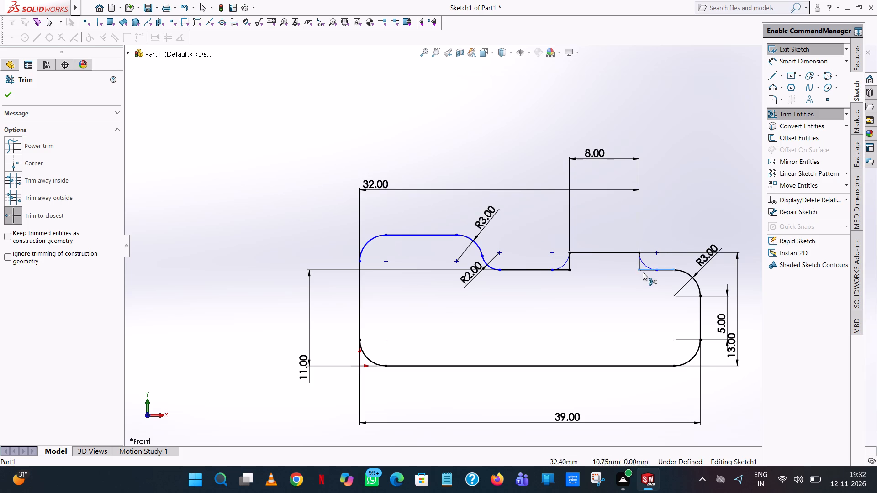
left_click(639, 268)
left_click(565, 269)
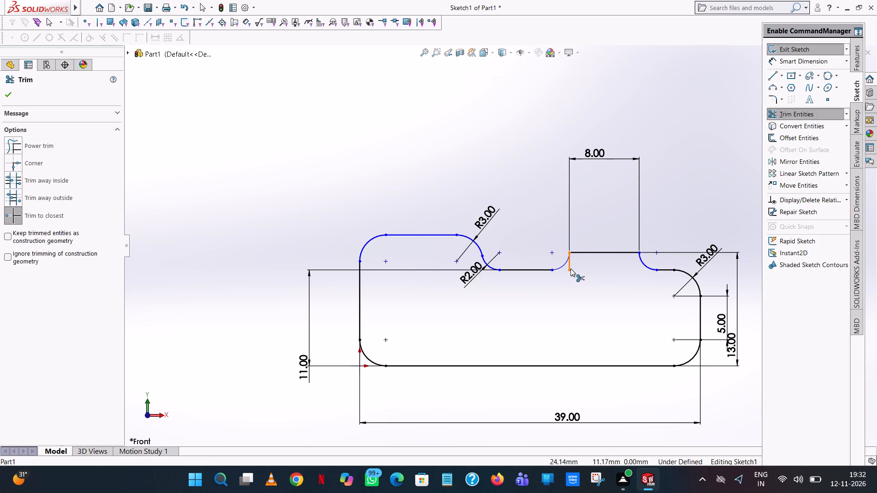
left_click(571, 268)
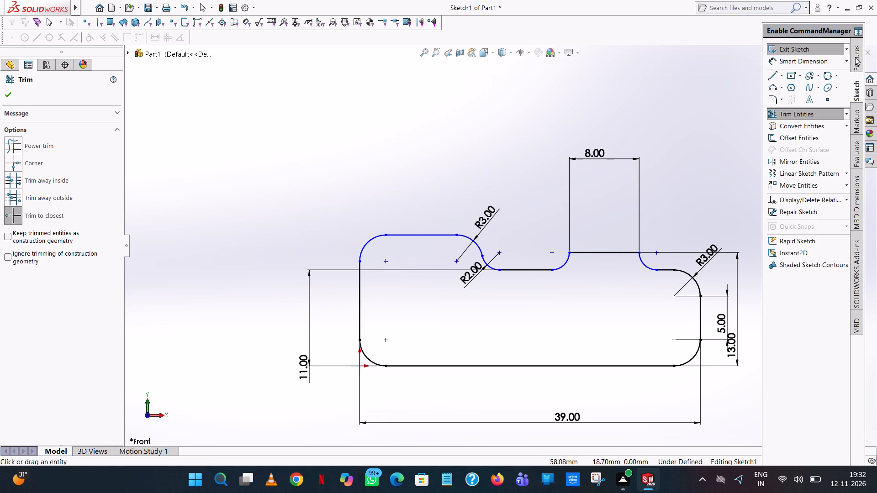
Dimension the radius of the concave arc on the far side of the raised section.
left_click(830, 64)
left_click(643, 267)
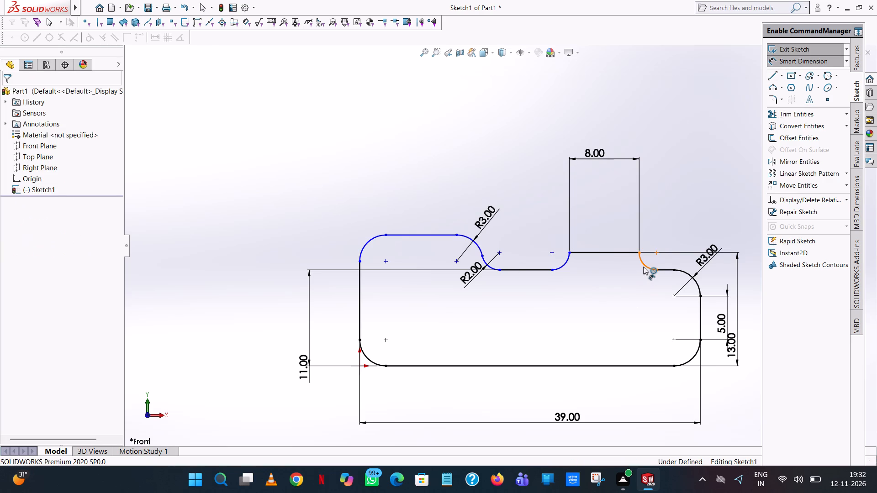
left_click(686, 201)
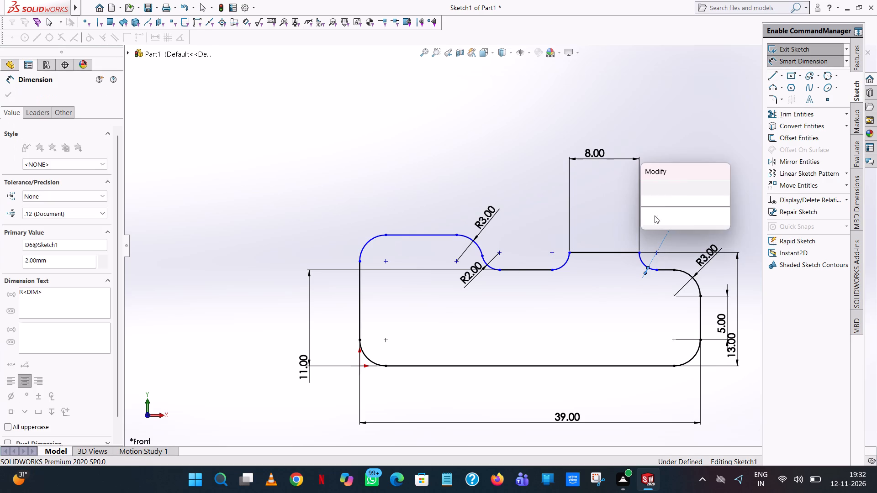
left_click(645, 185)
left_click(669, 142)
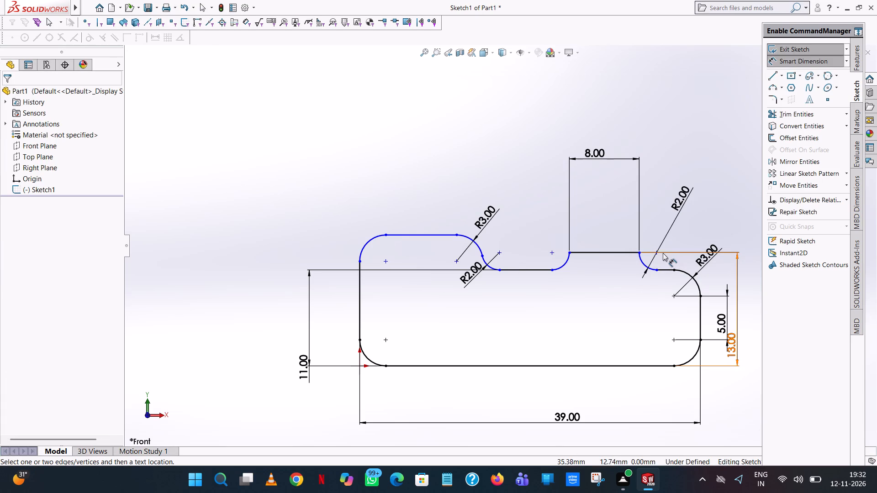
Dimension the horizontal distance from the origin to the centre of the far concave arc, placing it below the overall width.
left_click(657, 253)
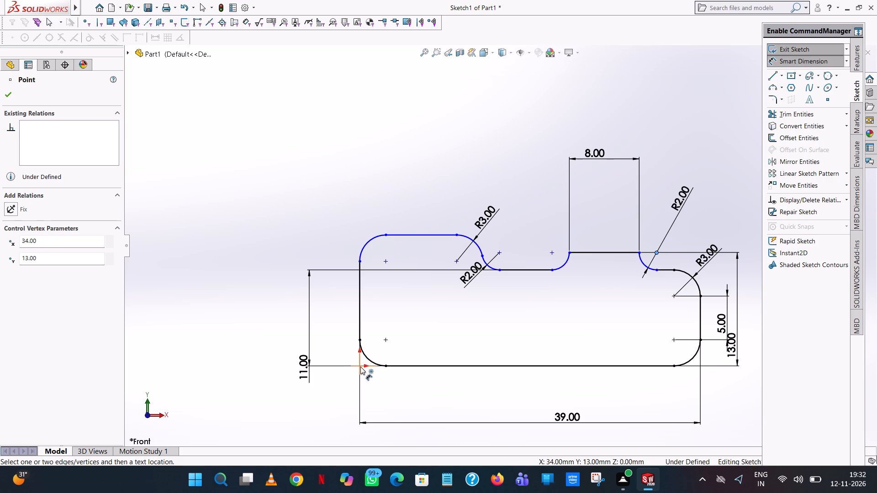
left_click(360, 367)
left_click(418, 446)
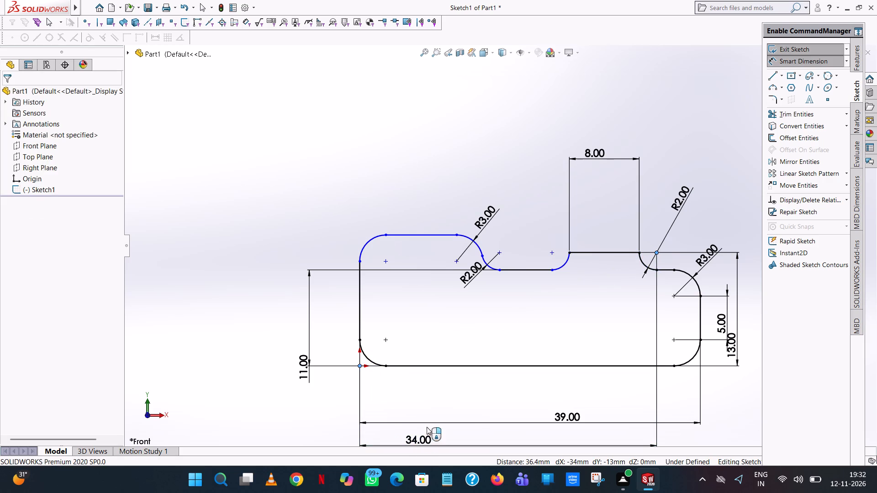
left_click(377, 431)
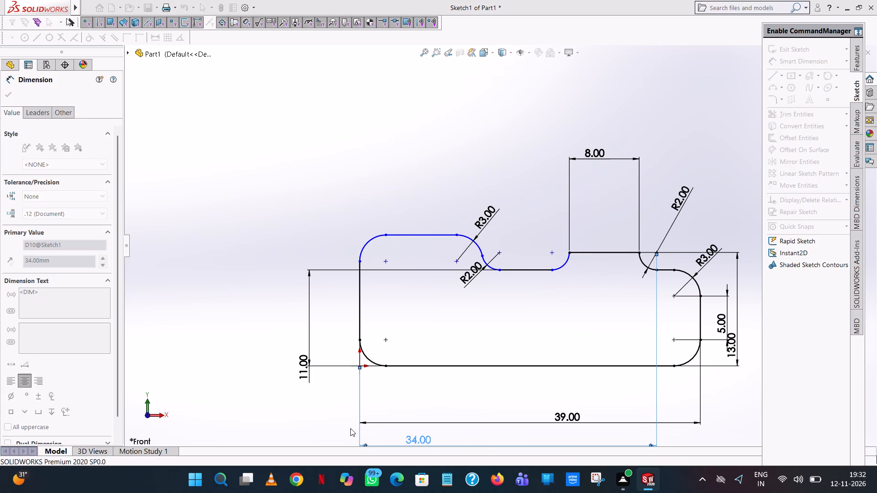
left_click(304, 430)
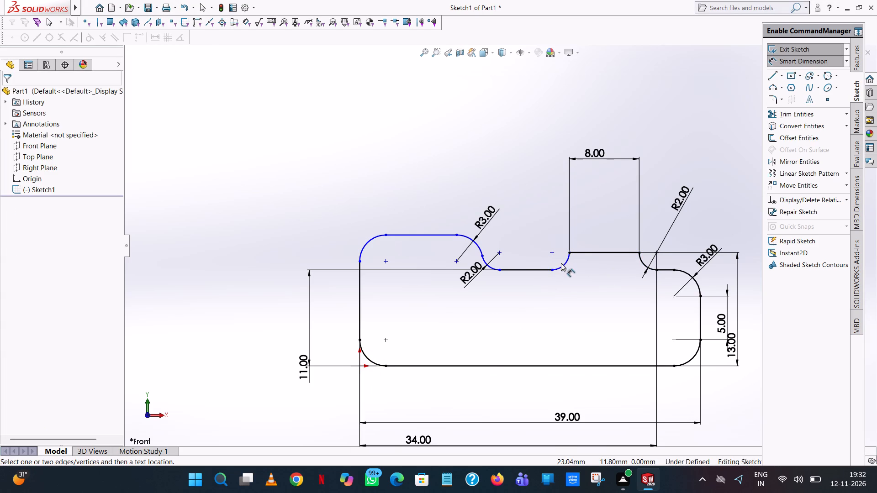
Dimension the radius of the concave arc on the origin side of the raised section.
left_click(562, 265)
left_click(588, 311)
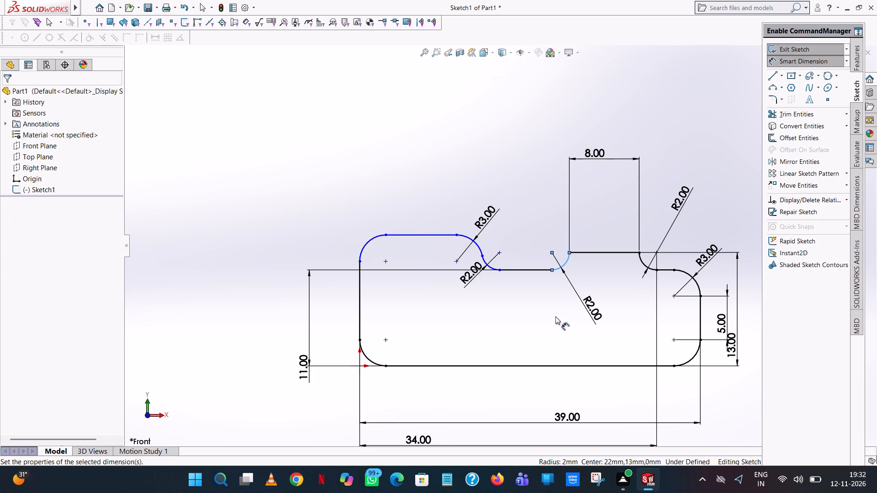
left_click(550, 299)
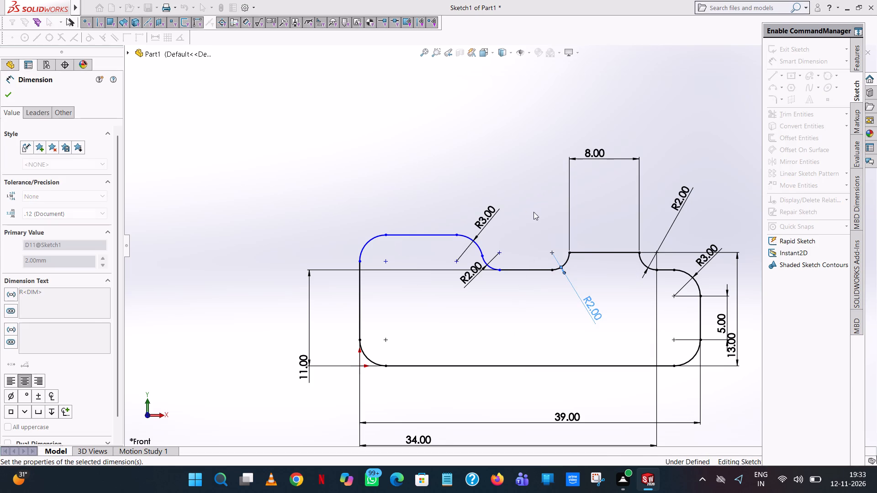
Dimension the horizontal distance between the centres of the two R2 arcs at either end of the recess, placing it above the outline.
left_click(534, 212)
left_click(498, 251)
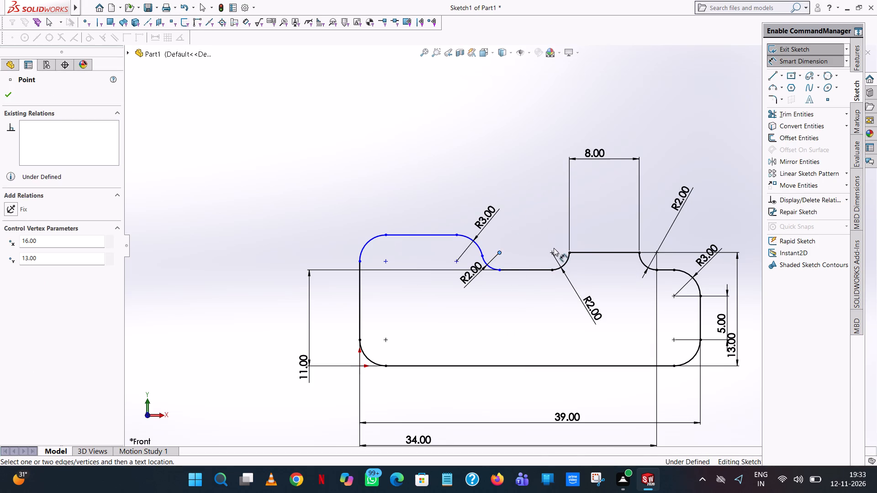
left_click(553, 252)
left_click(543, 224)
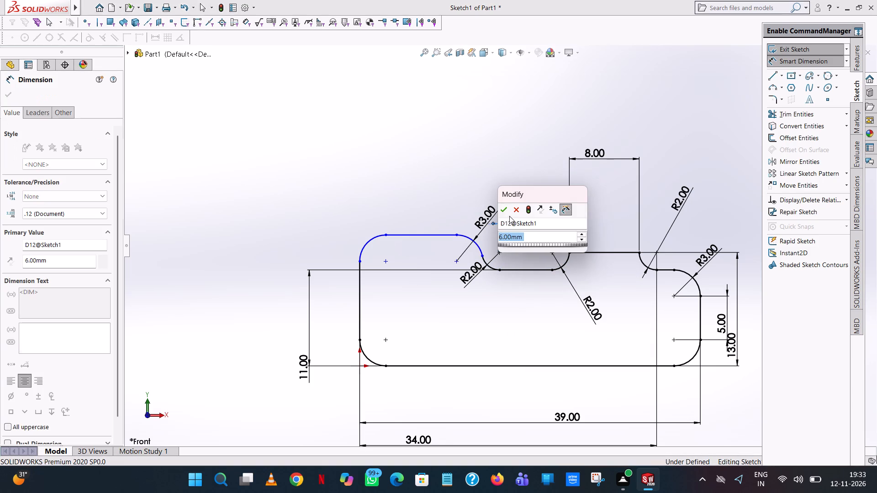
left_click(501, 206)
left_click(456, 178)
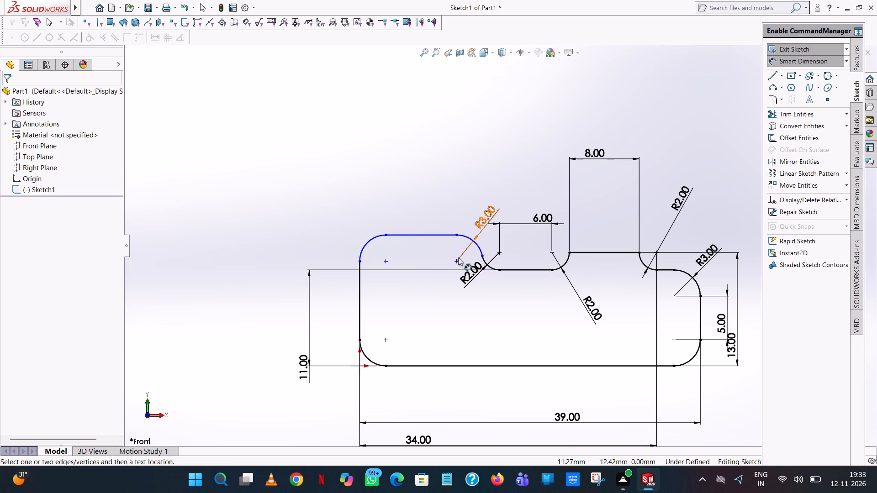
Dimension the horizontal distance between the centres of the R3 arc and the adjoining R2 arc on the origin side of the recess.
left_click(455, 260)
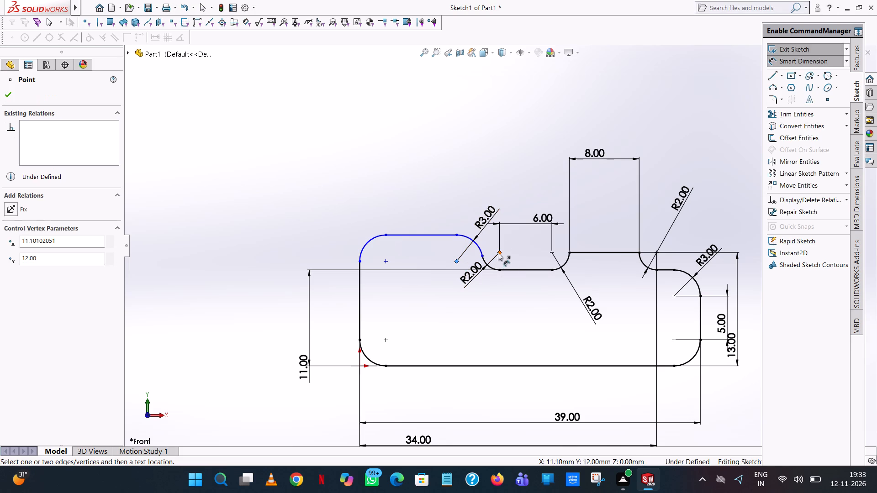
left_click(498, 252)
left_click(480, 182)
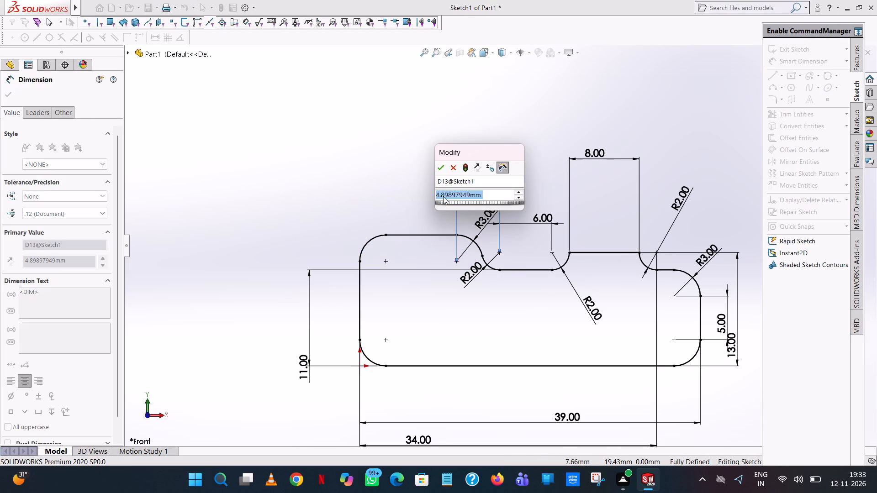
left_click(437, 168)
left_click(350, 190)
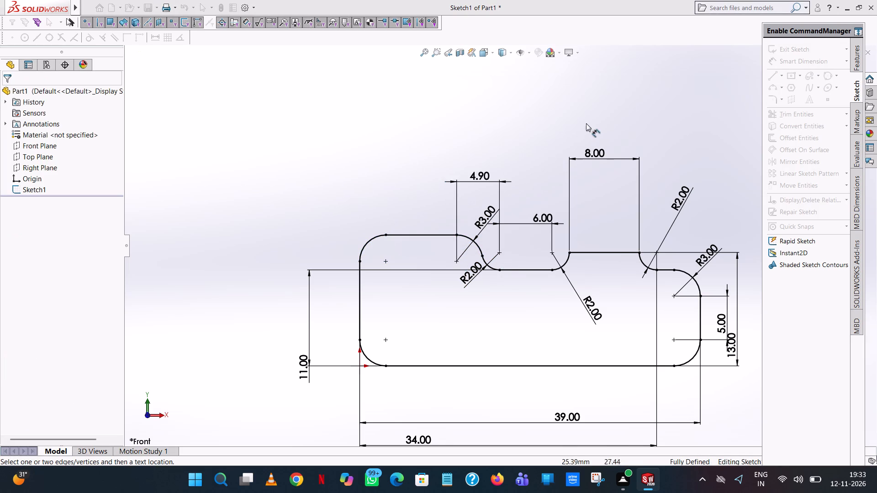
Extrude the finished plate outline as a blind boss 2 mm deep.
left_click(854, 59)
left_click(815, 54)
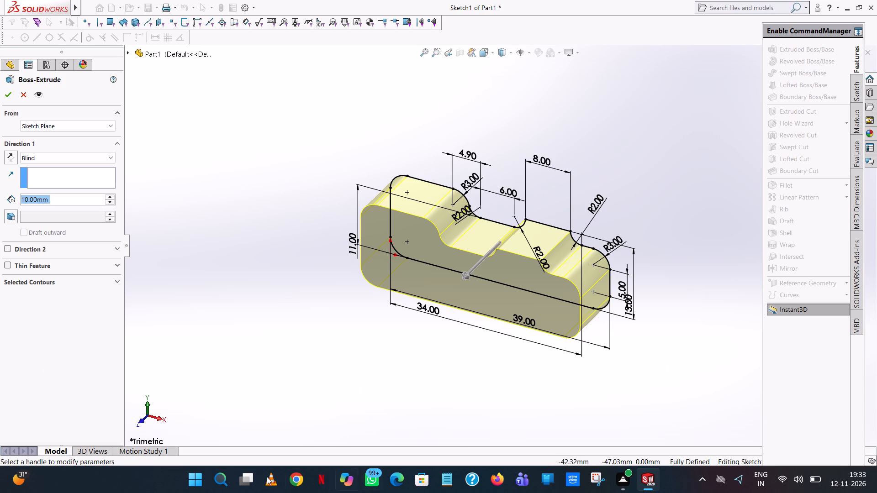
key("2")
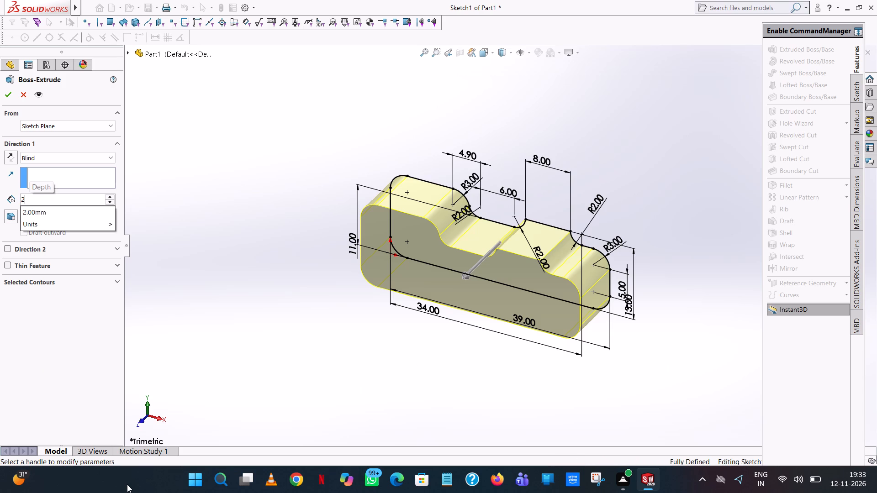
key("Return")
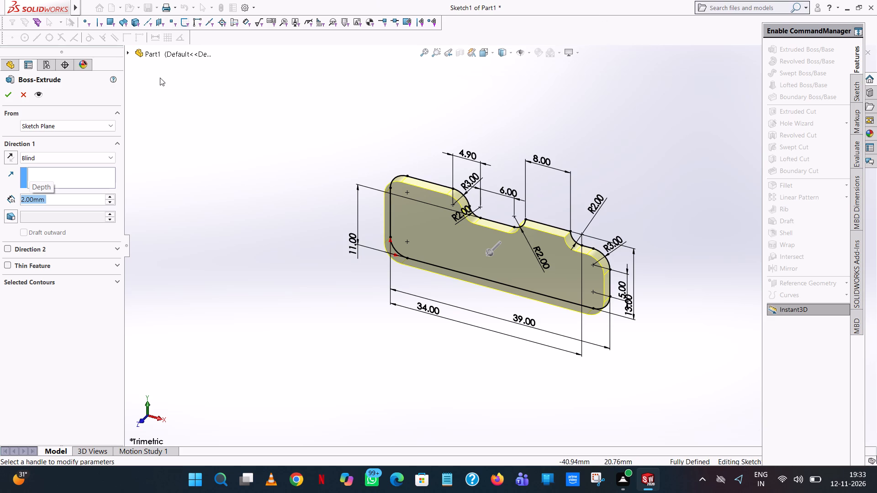
left_click(8, 94)
left_click(605, 139)
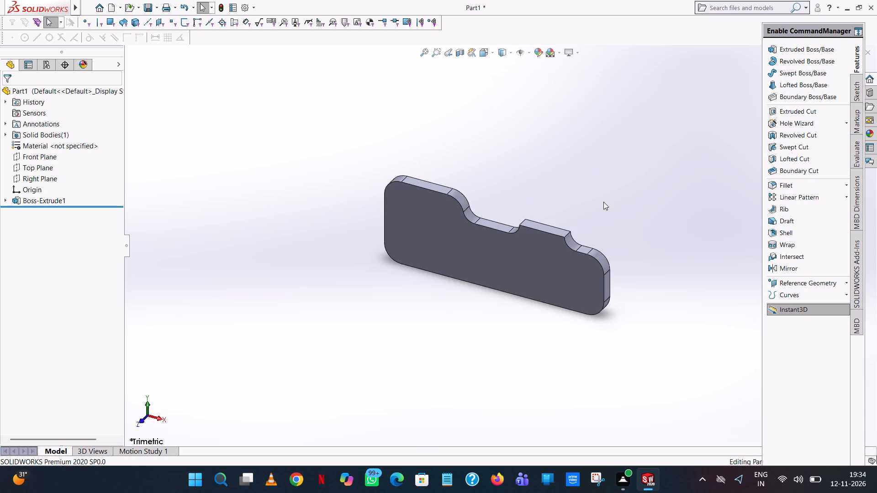
Start a boss sketch on the plate's front face and convert that face's outline into sketch entities.
middle_click_drag(604, 201, 639, 146)
scroll(624, 167, "up", 1)
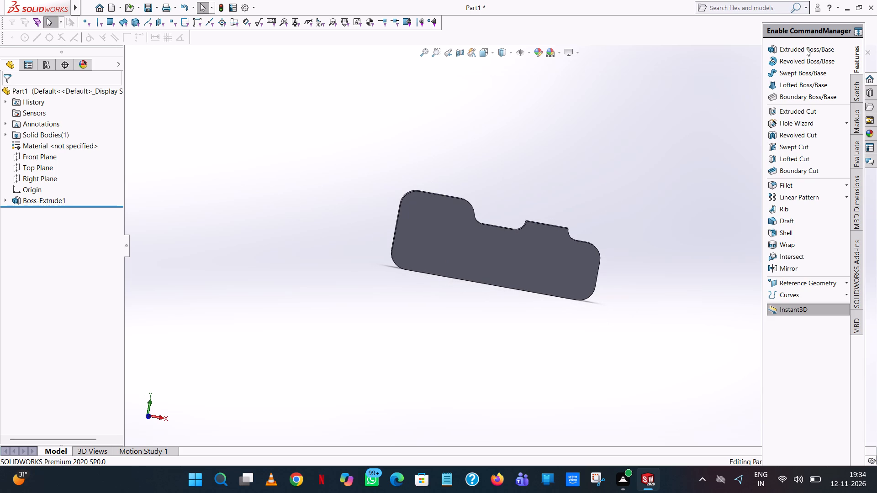
left_click(806, 48)
left_click(456, 243)
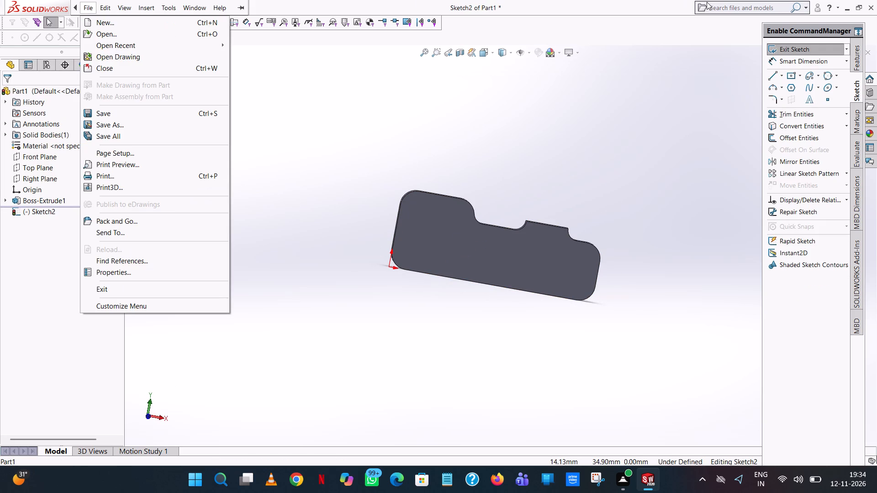
left_click(650, 157)
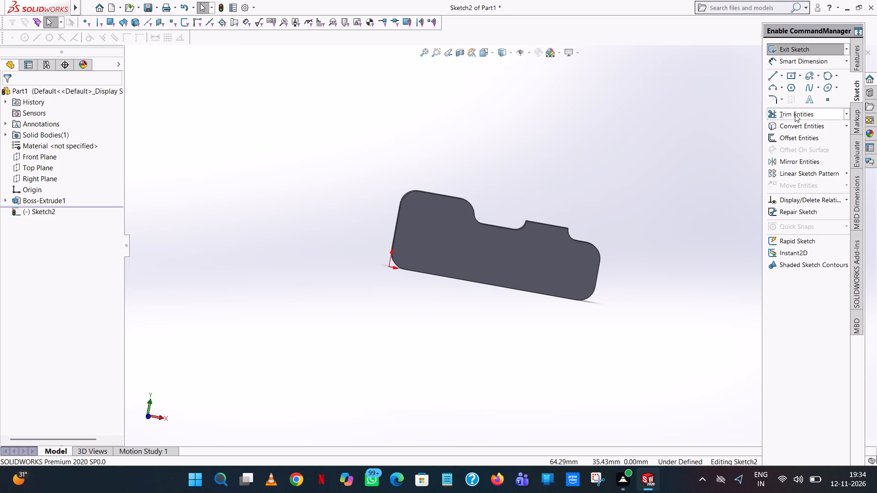
left_click(820, 131)
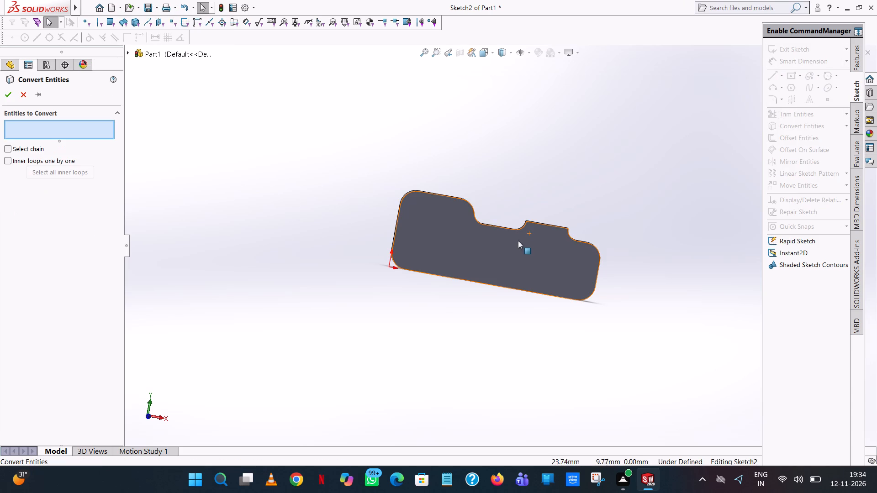
left_click(516, 242)
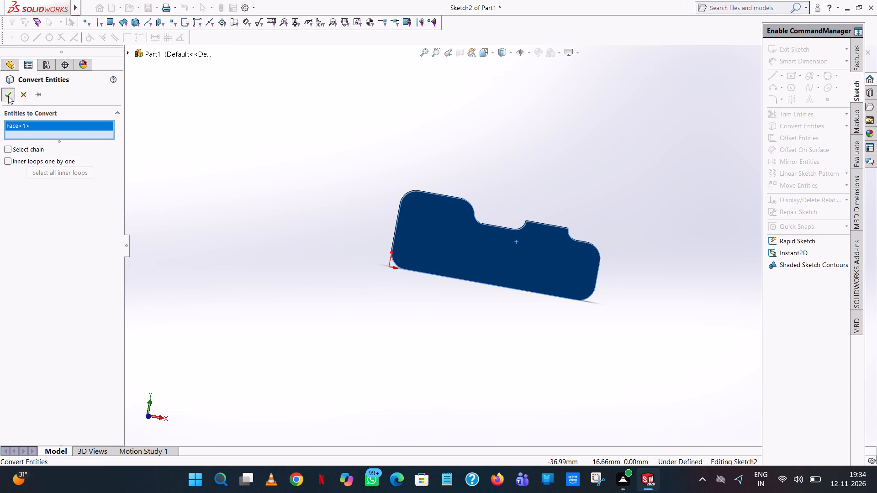
left_click(8, 96)
left_click(707, 159)
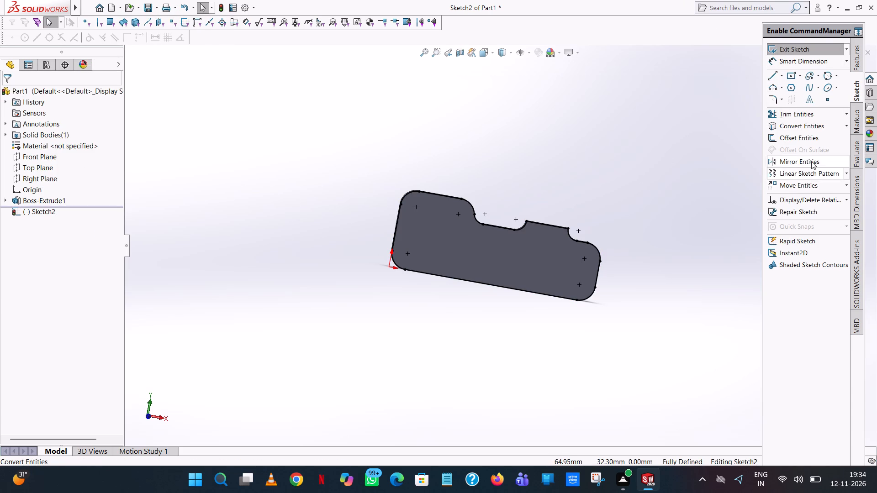
Offset the whole converted outline inward by 0.25 mm, with the offset direction reversed and the dimension added.
left_click(796, 139)
left_click_drag(680, 189, 257, 311)
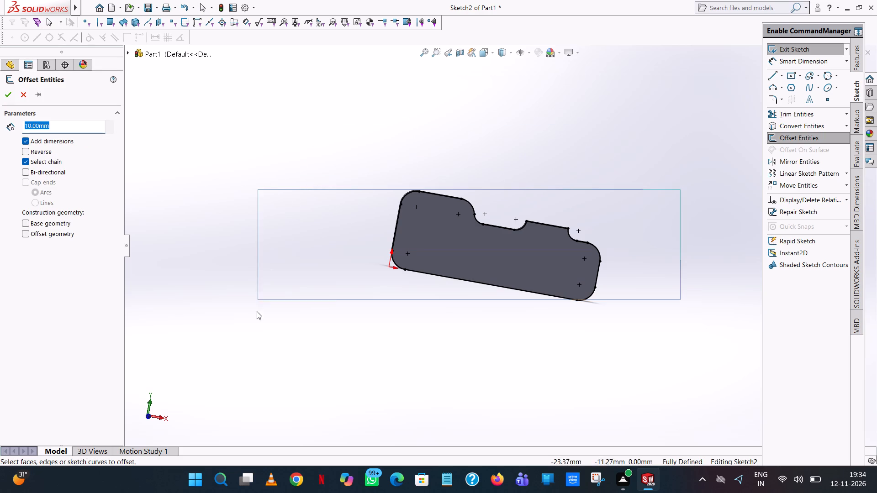
left_click_drag(257, 311, 259, 368)
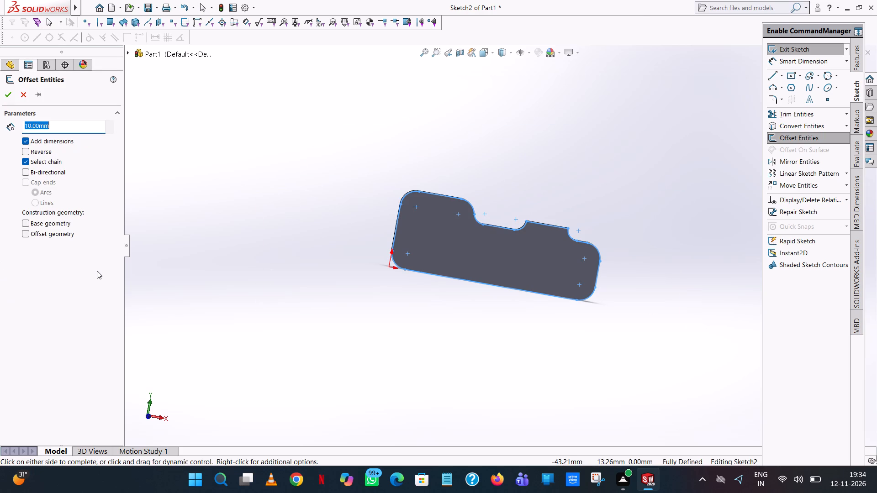
type("0.25")
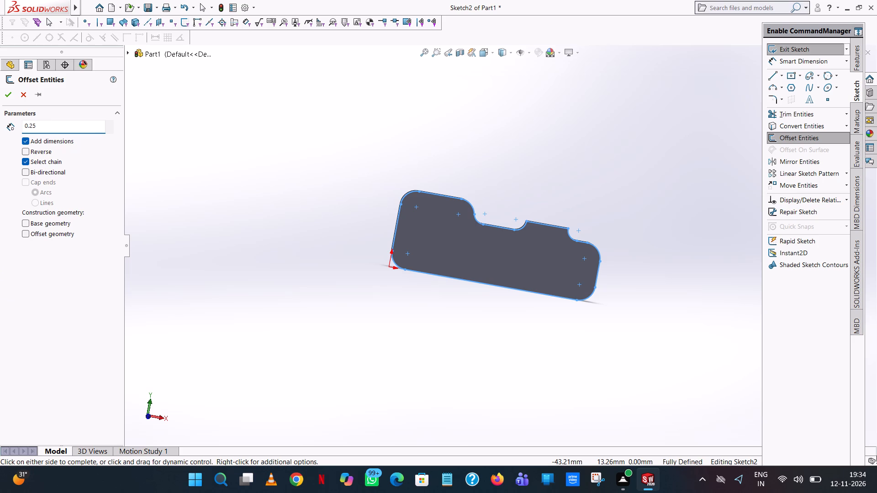
left_click(25, 149)
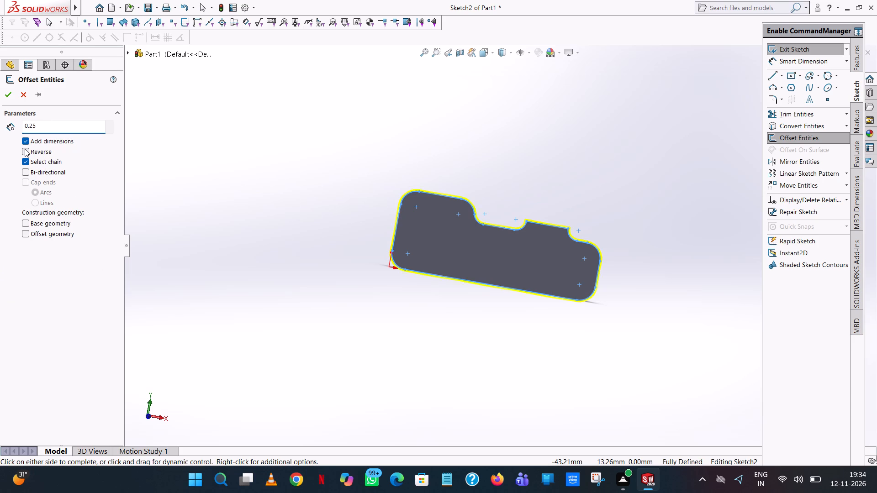
scroll(424, 215, "down", 8)
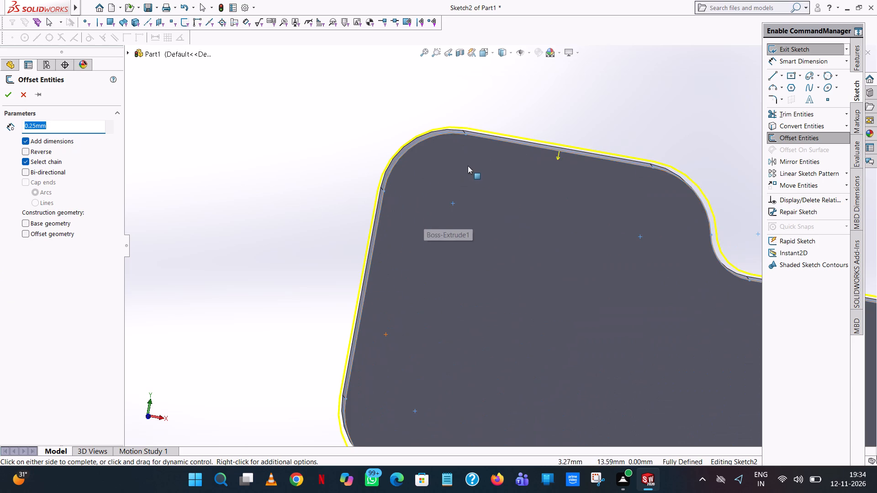
scroll(468, 165, "down", 3)
middle_click_drag(475, 202, 472, 196)
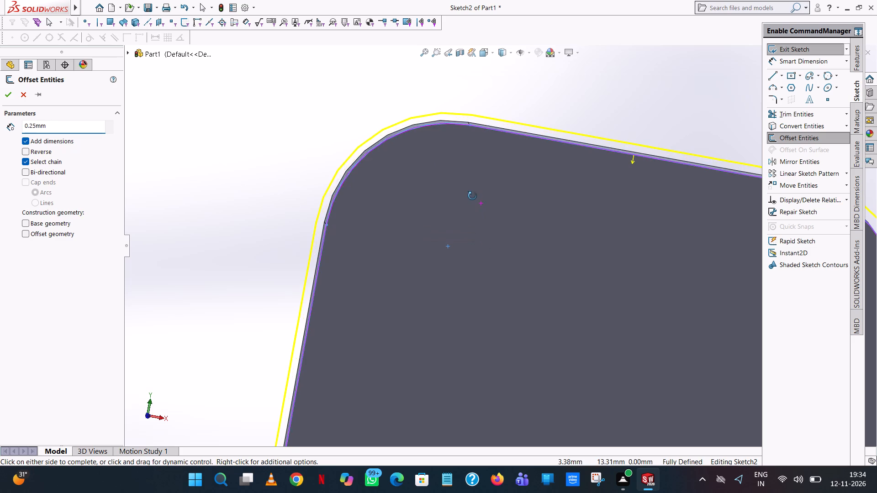
middle_click_drag(472, 196, 471, 189)
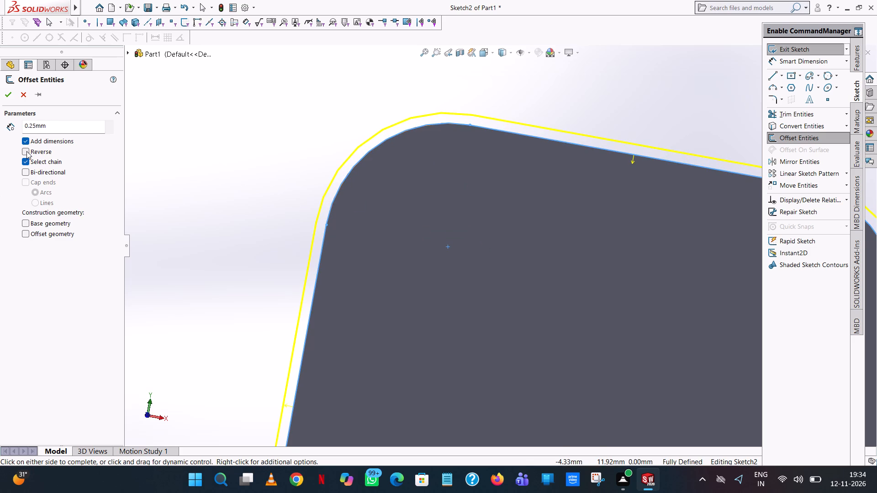
left_click(26, 151)
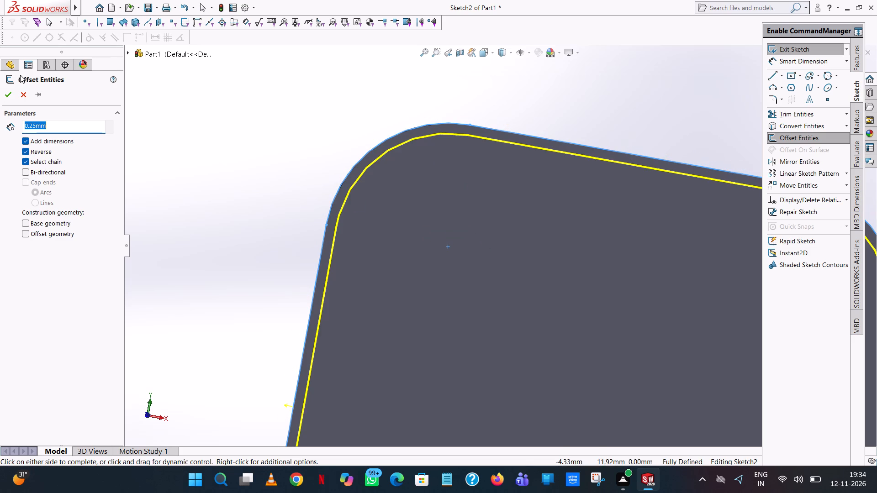
left_click(2, 93)
Extrude the thin band between the two outlines as a 1 mm blind boss merged with the plate, forming a raised rim.
scroll(197, 124, "up", 7)
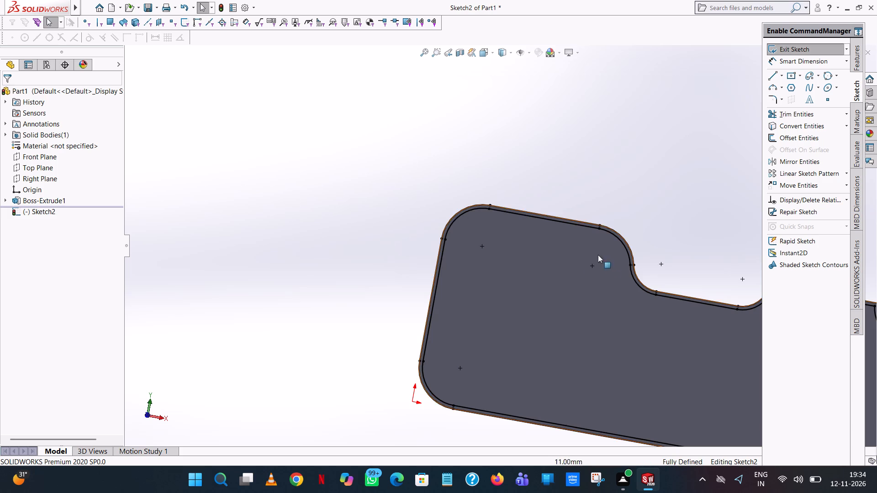
scroll(607, 261, "up", 5)
scroll(626, 310, "down", 3)
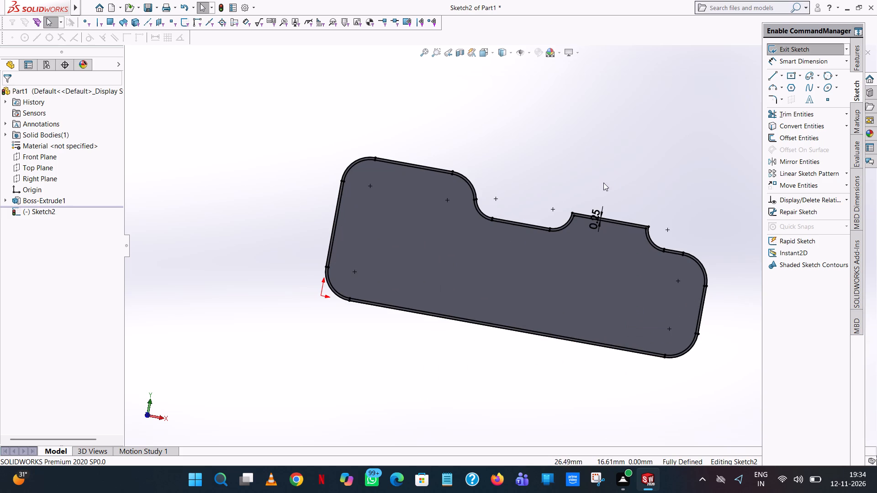
scroll(599, 214, "down", 6)
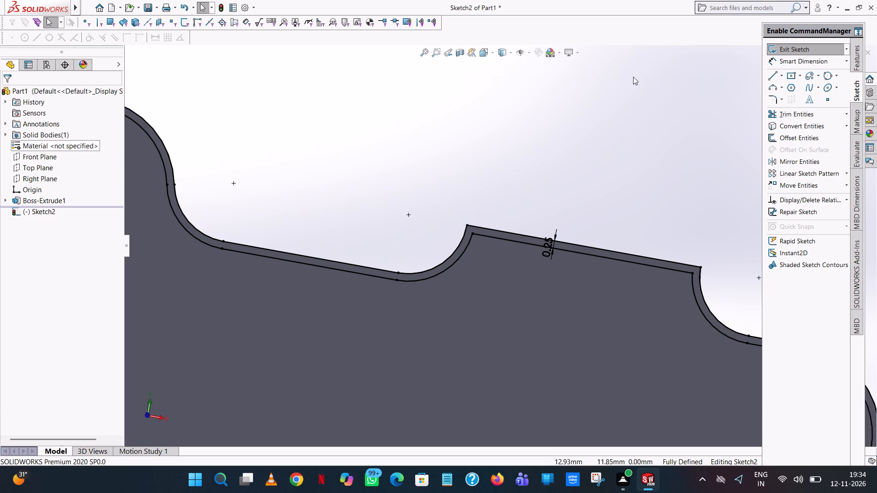
left_click(857, 47)
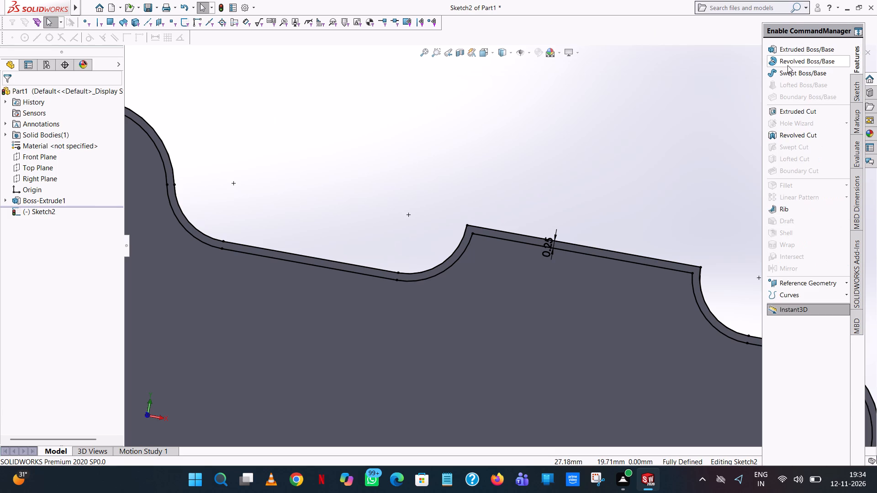
left_click(795, 49)
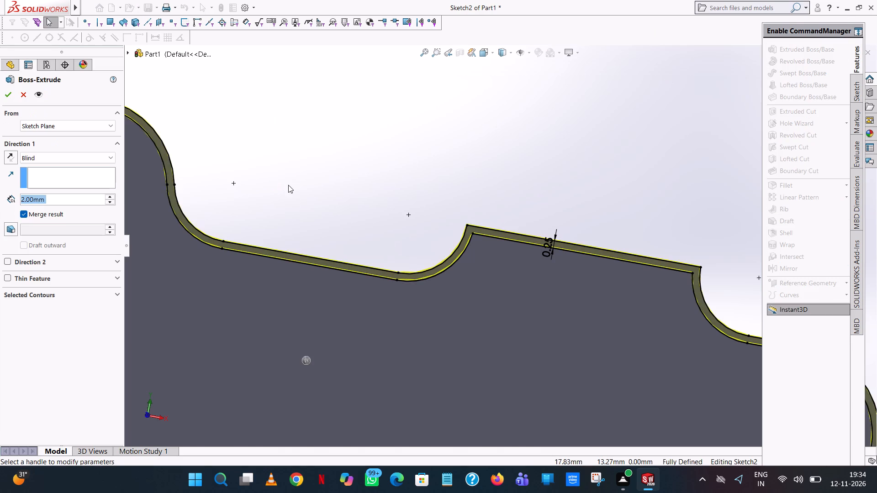
scroll(288, 185, "up", 5)
middle_click_drag(289, 185, 268, 337)
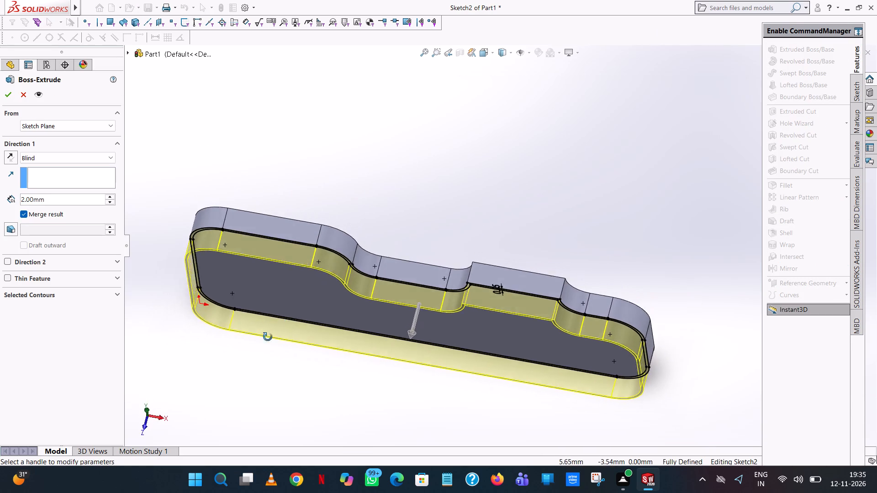
middle_click_drag(268, 337, 263, 363)
scroll(261, 363, "down", 1)
double_click(60, 201)
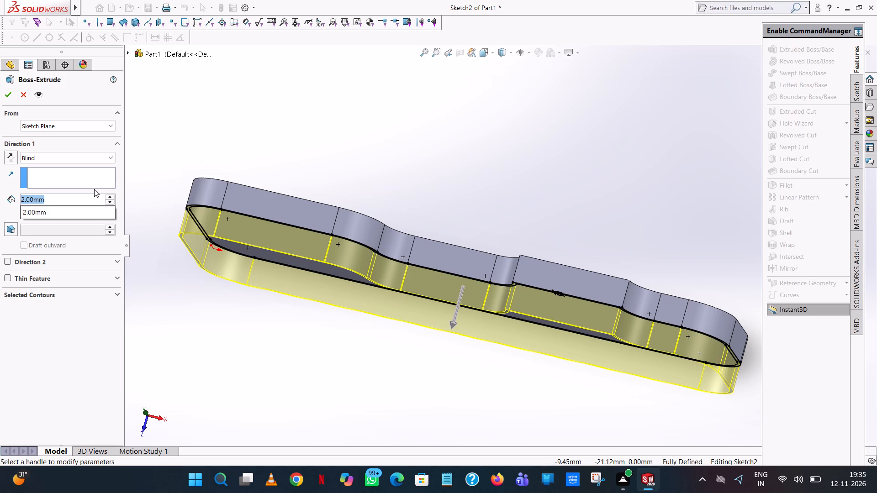
key("1")
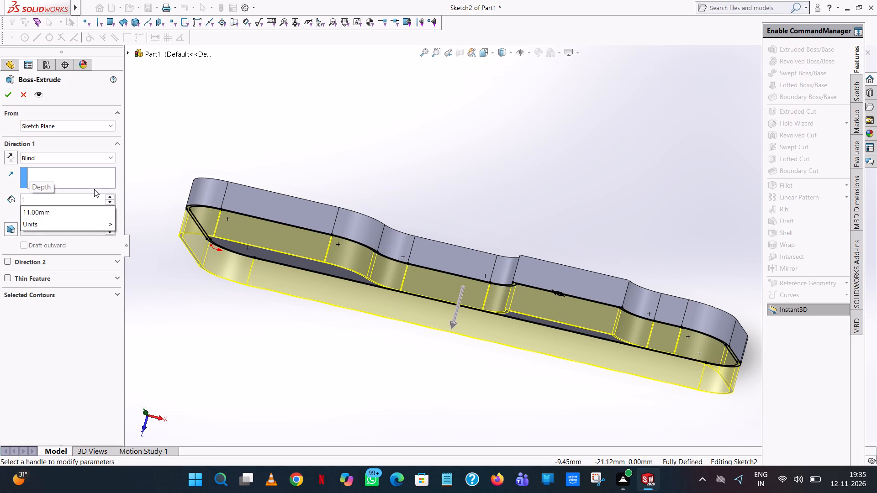
key("Return")
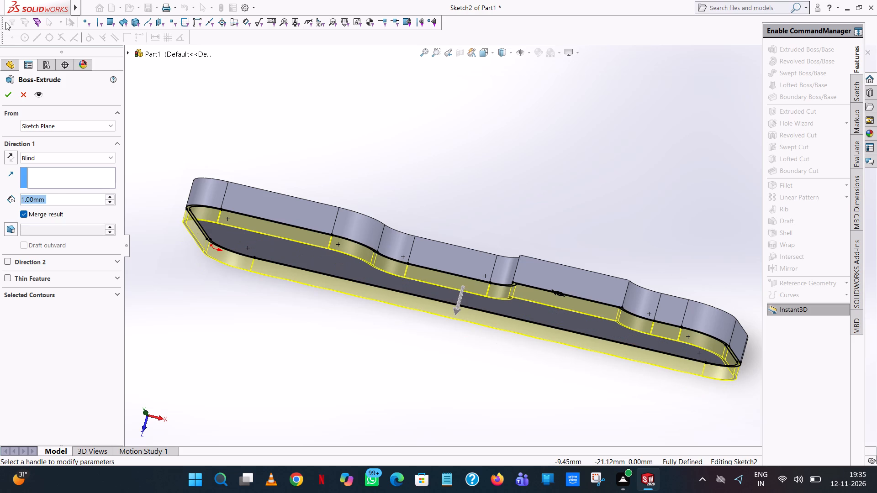
left_click(11, 90)
left_click(397, 137)
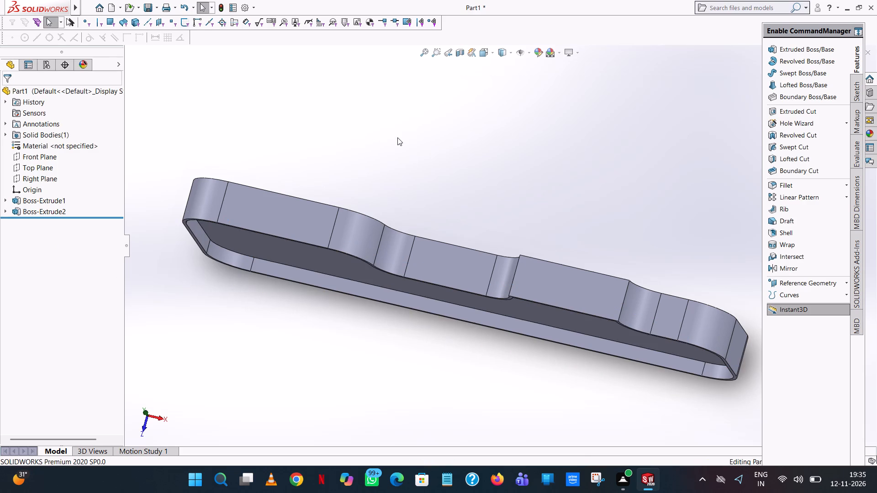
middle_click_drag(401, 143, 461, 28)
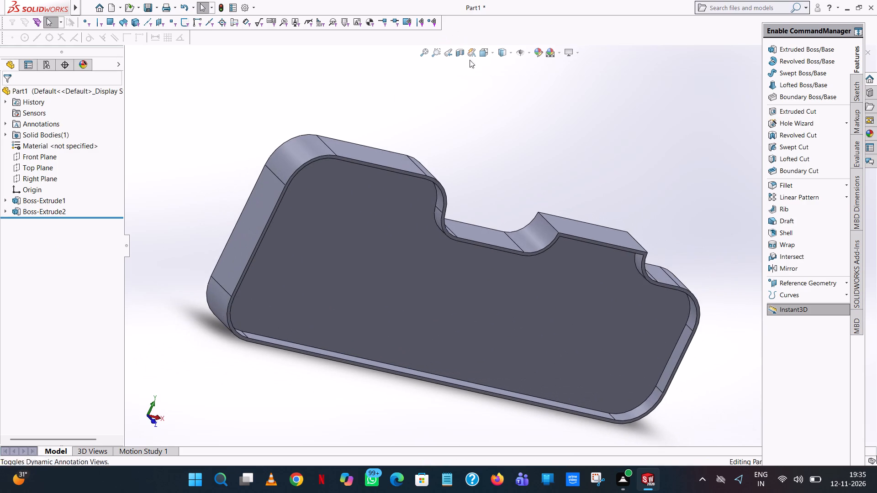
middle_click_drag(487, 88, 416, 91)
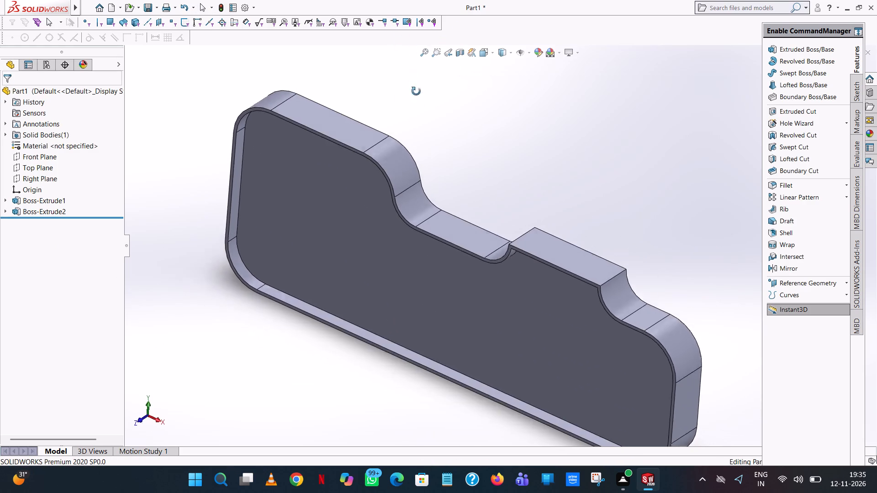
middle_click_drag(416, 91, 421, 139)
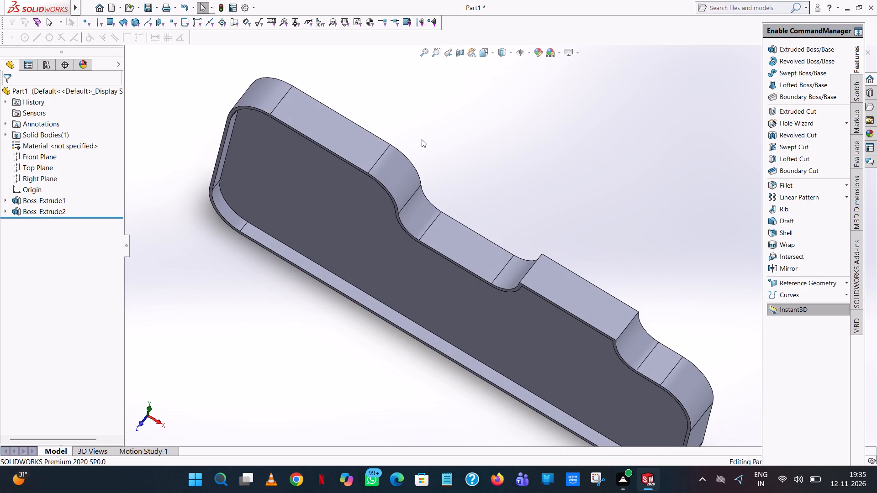
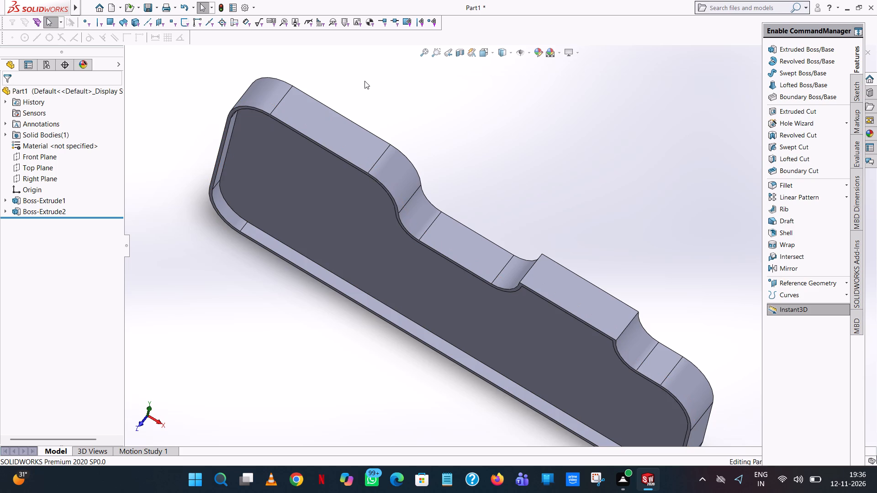
Start a boss sketch on the plate's recessed floor face inside the rim and view it face-on.
middle_click_drag(589, 342, 598, 224)
scroll(598, 224, "up", 1)
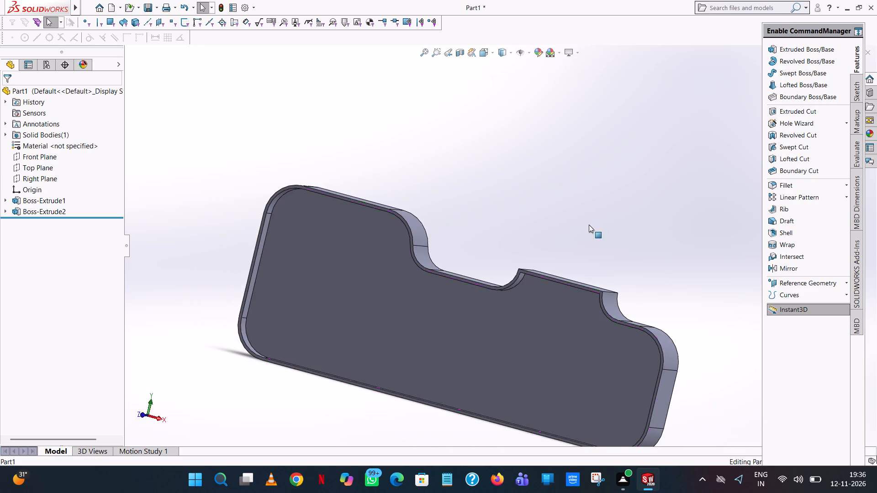
scroll(568, 264, "up", 5)
middle_click_drag(509, 291, 549, 304)
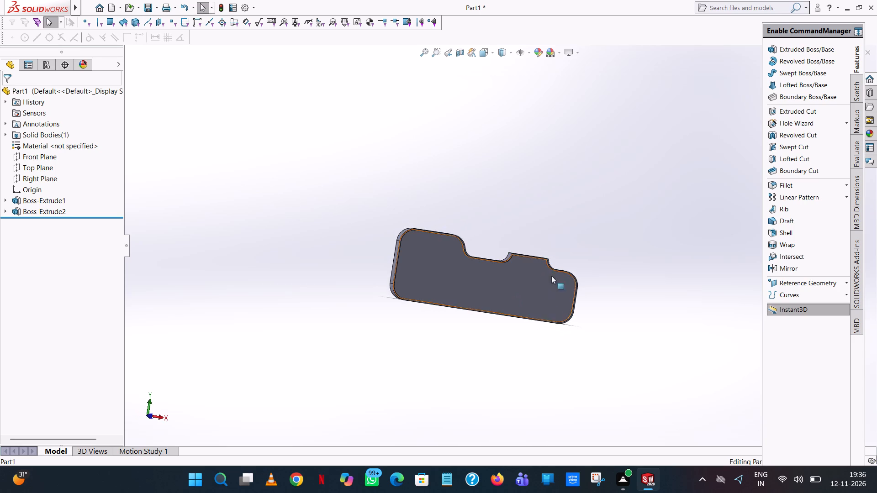
left_click(807, 50)
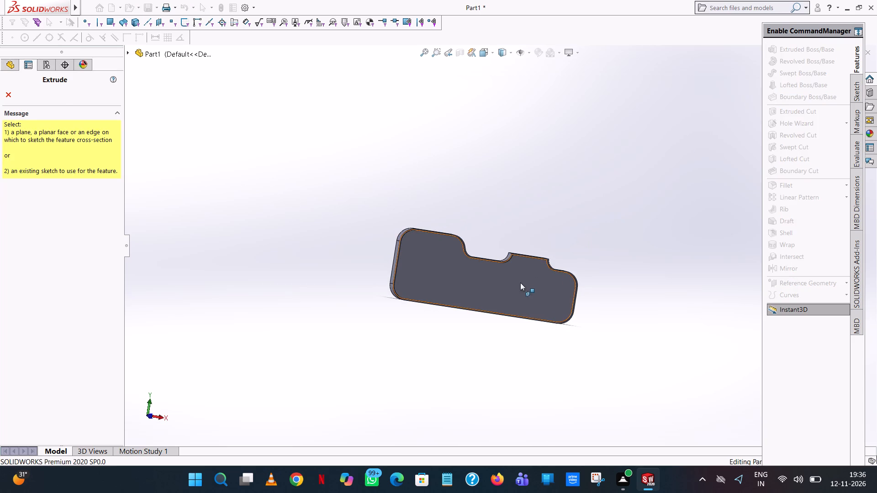
left_click(520, 283)
left_click(493, 51)
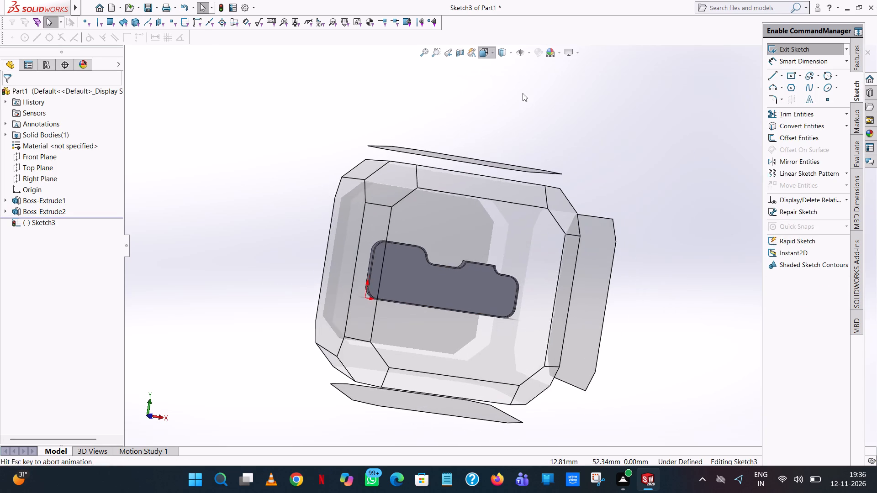
left_click(538, 105)
scroll(573, 207, "down", 3)
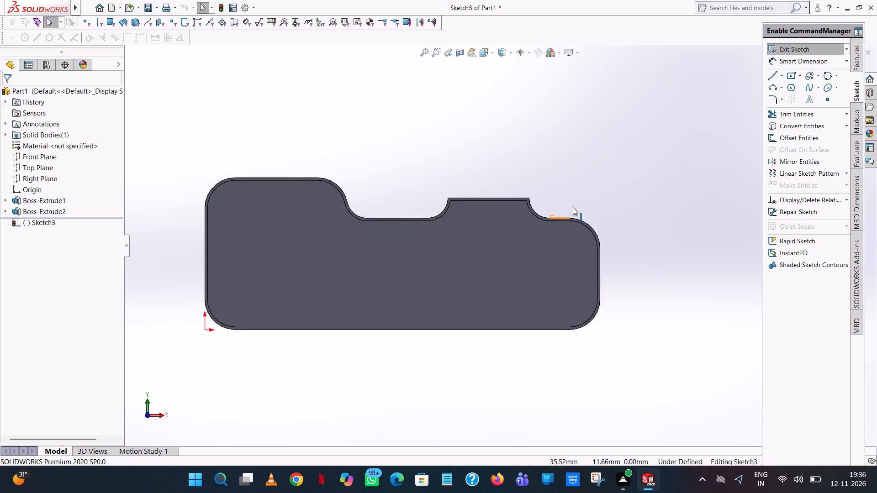
scroll(573, 207, "down", 2)
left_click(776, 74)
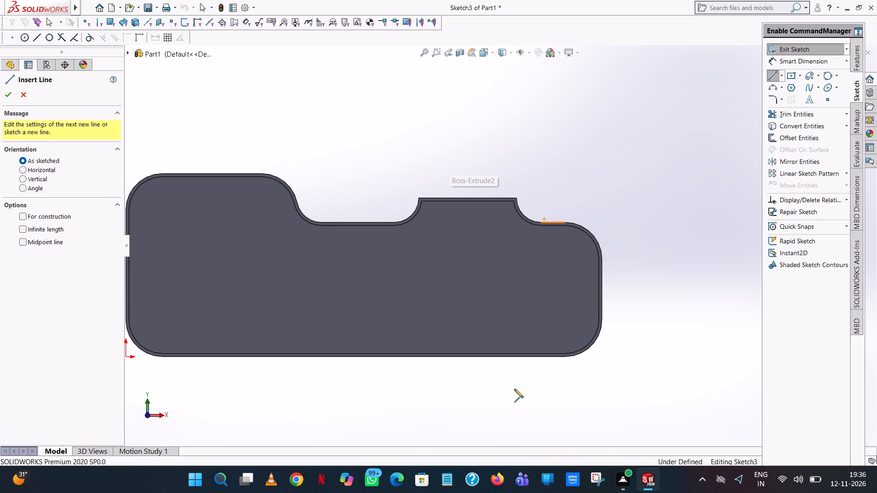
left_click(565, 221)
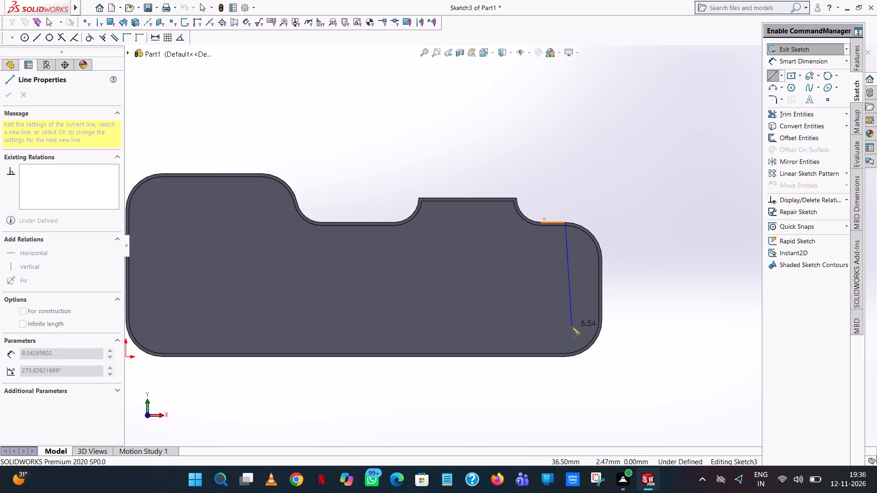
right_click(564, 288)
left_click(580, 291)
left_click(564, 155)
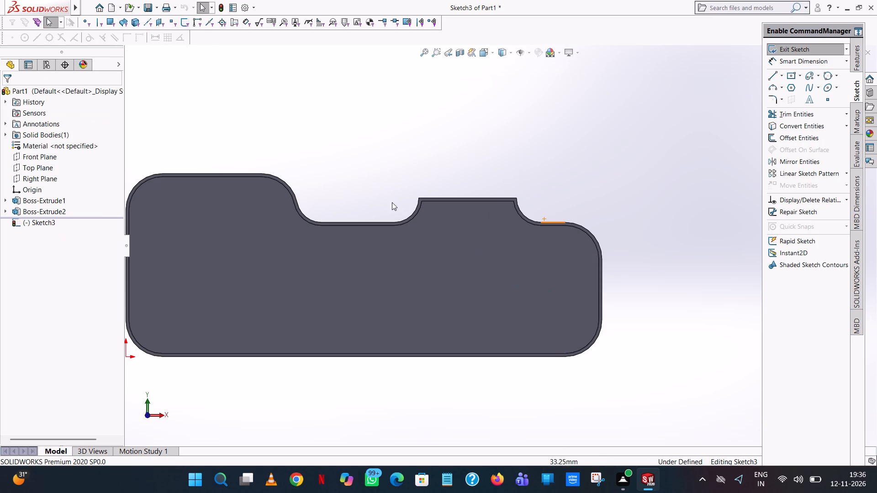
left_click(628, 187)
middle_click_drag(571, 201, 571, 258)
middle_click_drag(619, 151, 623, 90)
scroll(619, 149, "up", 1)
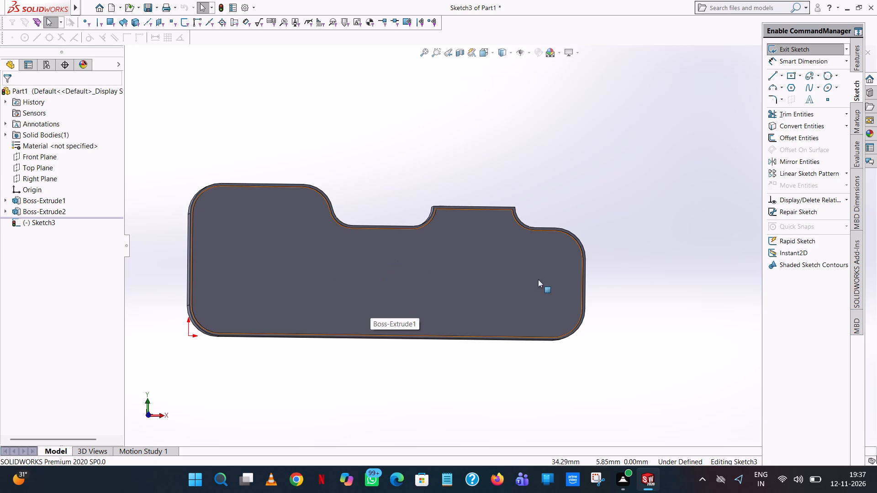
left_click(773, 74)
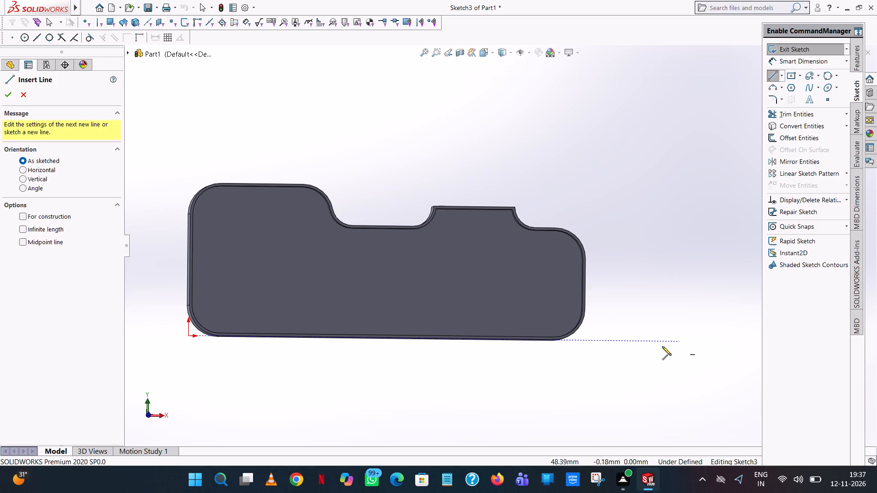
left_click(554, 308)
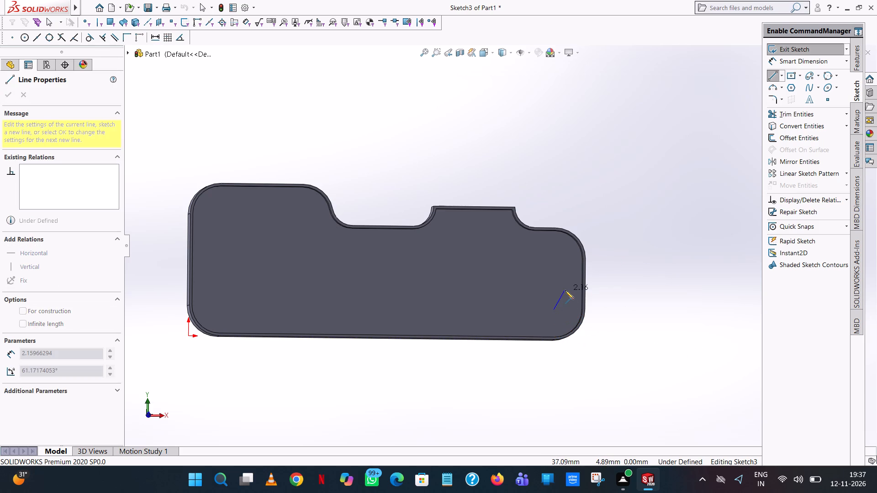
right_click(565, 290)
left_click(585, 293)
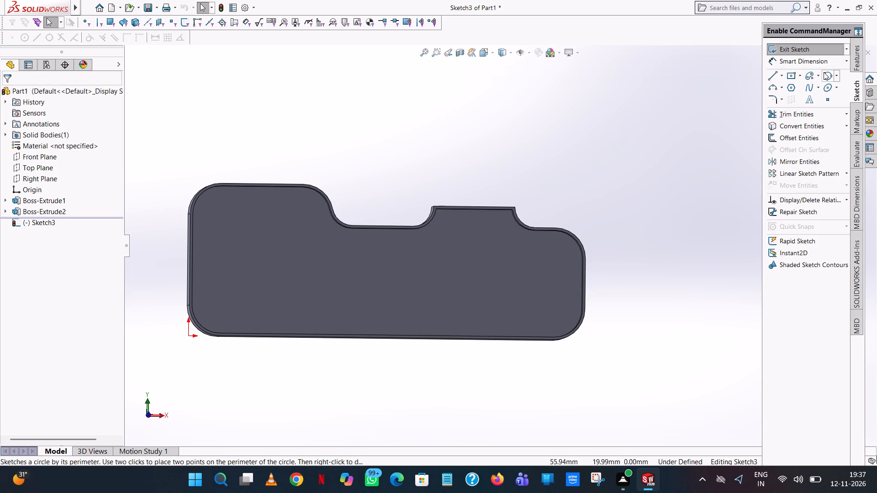
Draw a circle of 1 mm radius centred on the arc centre of the plate's lower-right rounded corner.
left_click(837, 77)
left_click(830, 79)
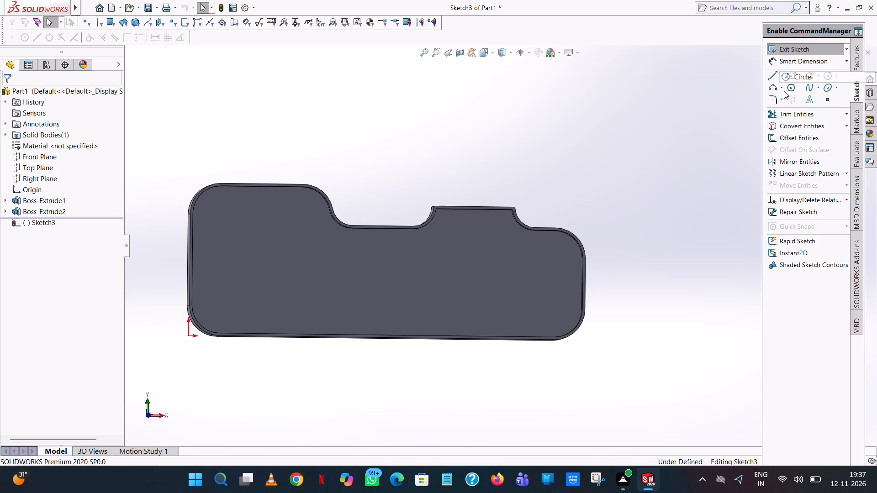
left_click(554, 310)
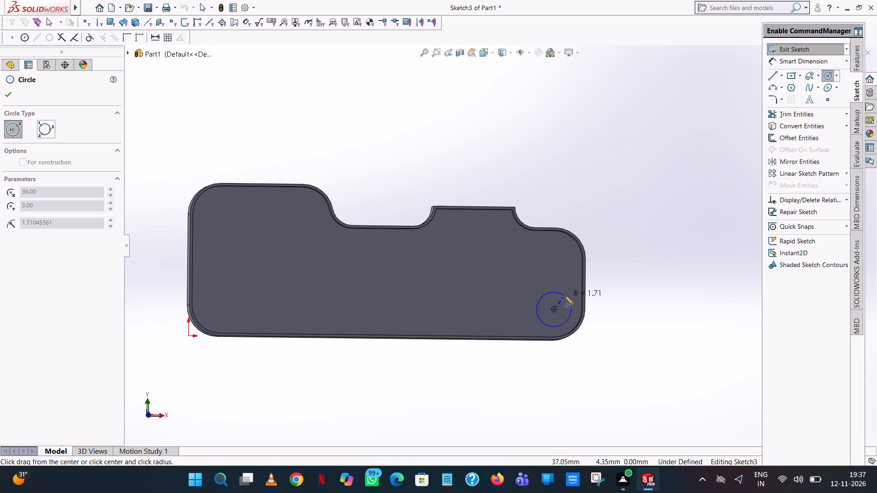
left_click(565, 296)
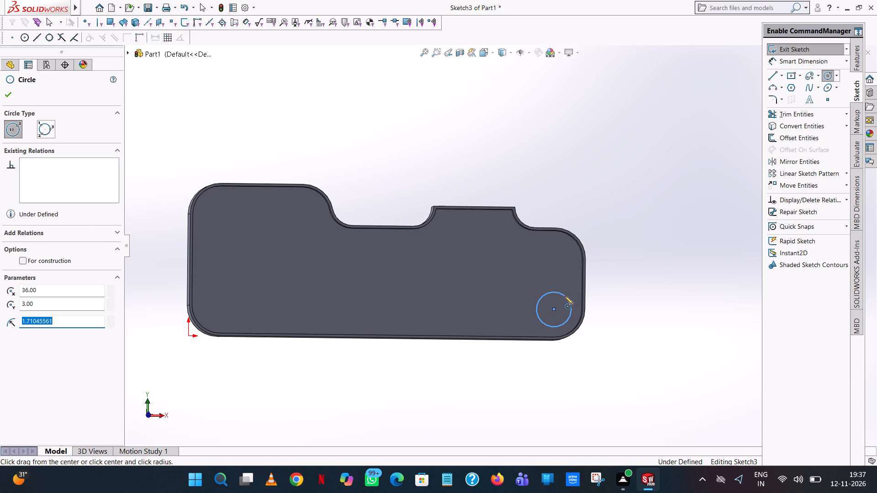
key("1")
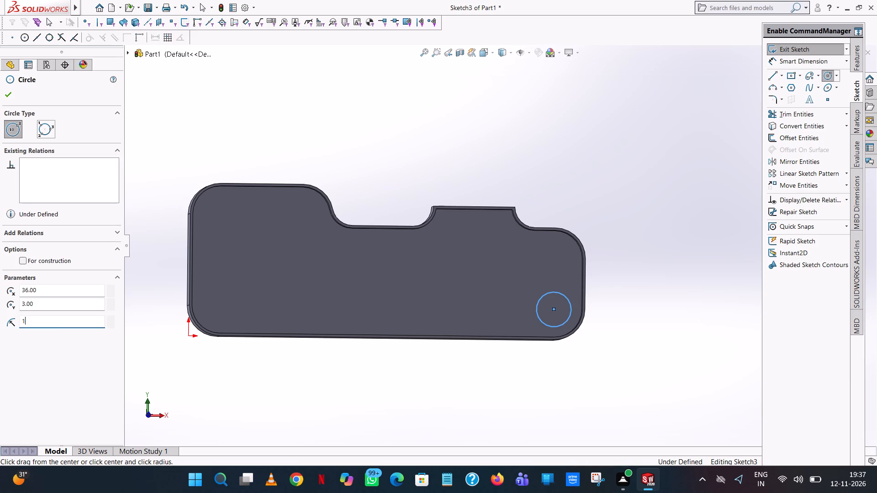
key("Return")
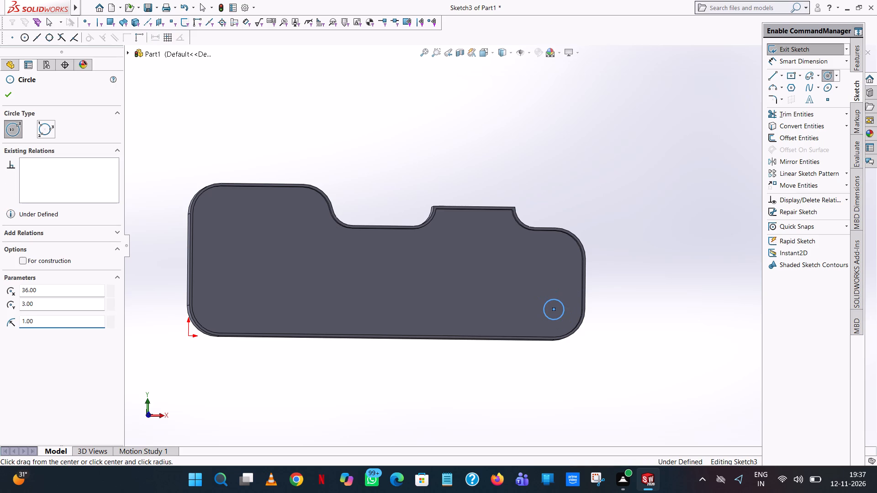
right_click(565, 296)
left_click(592, 301)
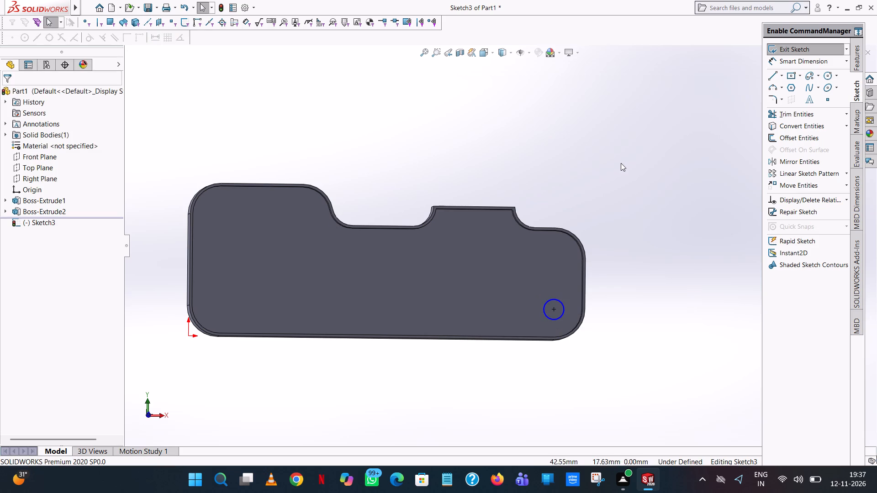
left_click(621, 163)
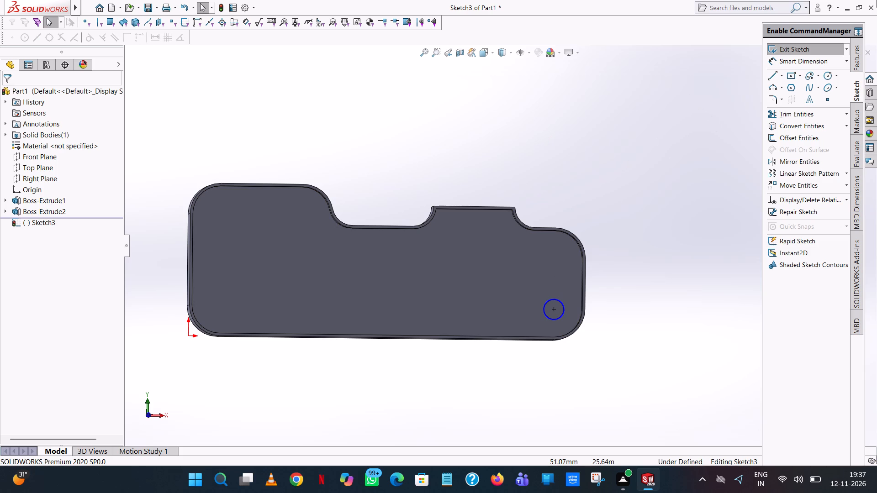
Add a diameter dimension to the corner circle.
left_click(811, 63)
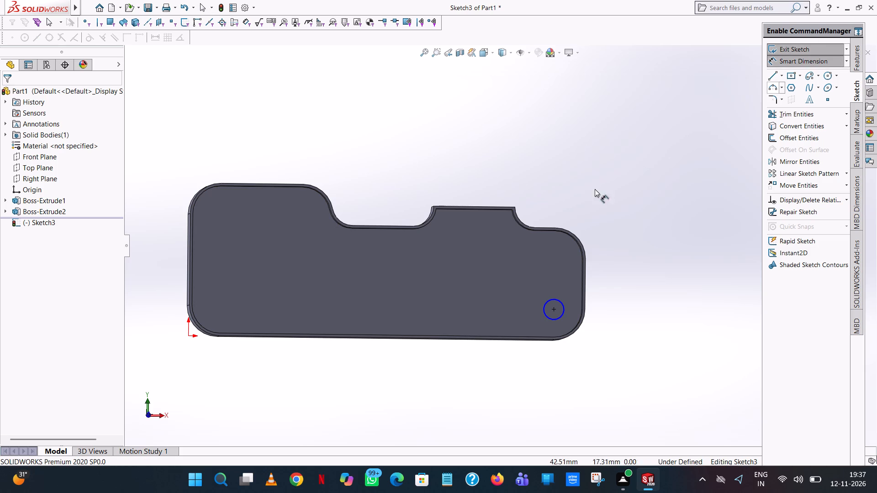
left_click(561, 316)
left_click(634, 273)
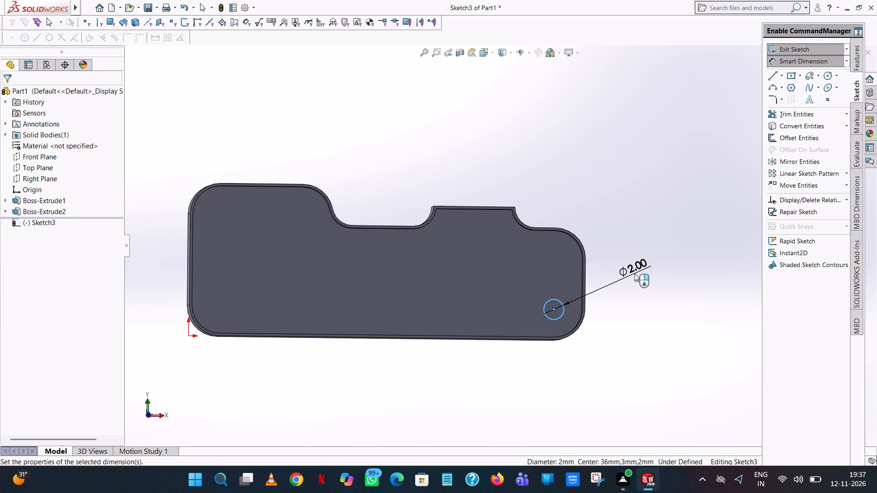
left_click(596, 260)
left_click(610, 160)
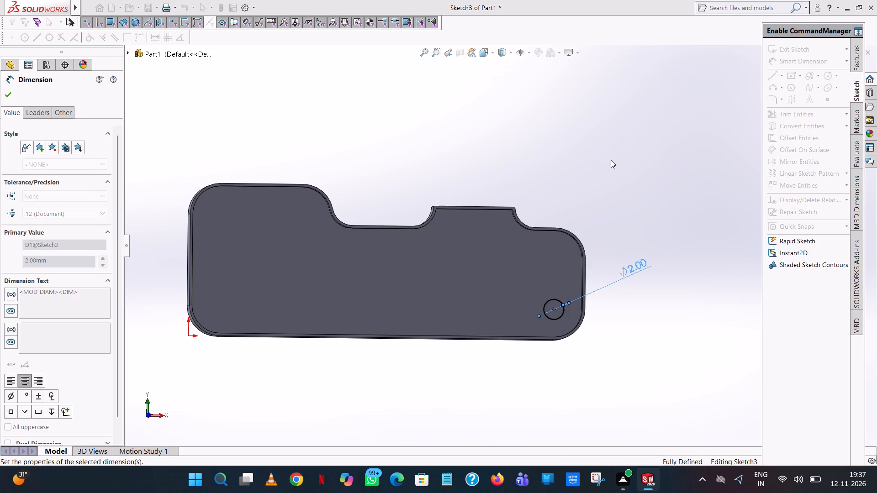
Extrude the corner circle as a 4 mm blind boss merged with the plate, forming a round pin.
scroll(611, 160, "up", 1)
middle_click_drag(611, 160, 603, 386)
left_click(856, 52)
left_click(827, 53)
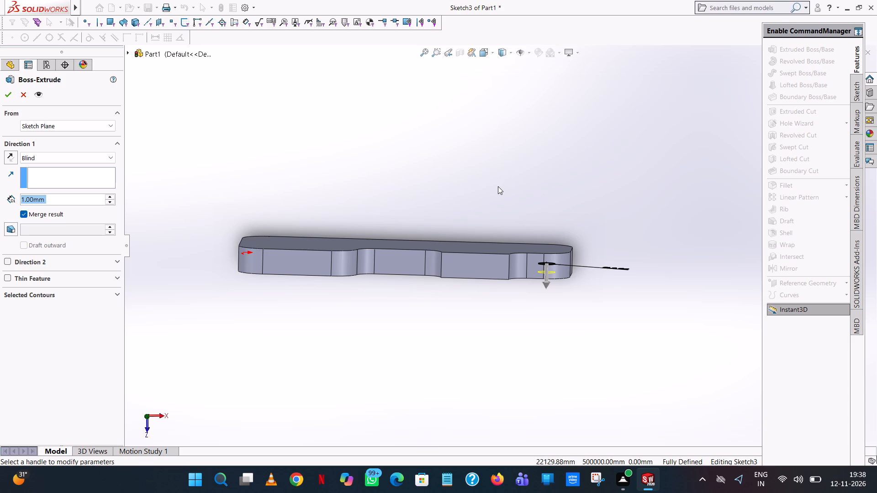
middle_click_drag(494, 184, 476, 155)
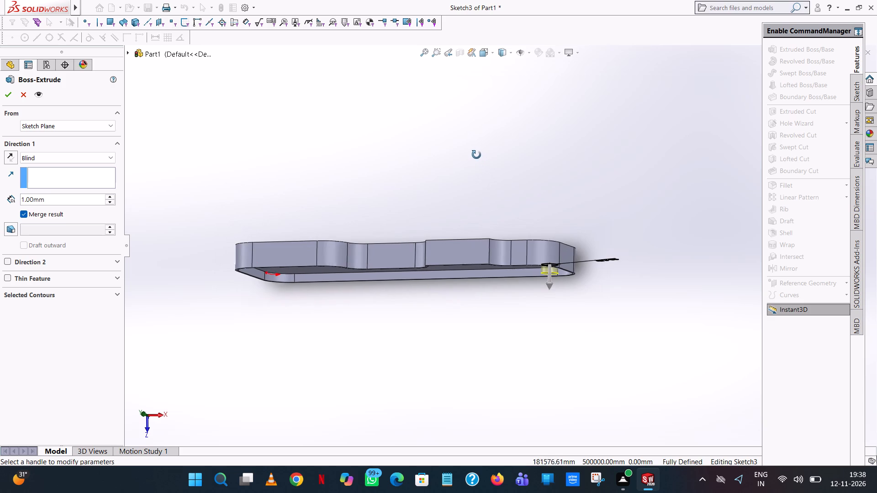
middle_click_drag(476, 155, 478, 156)
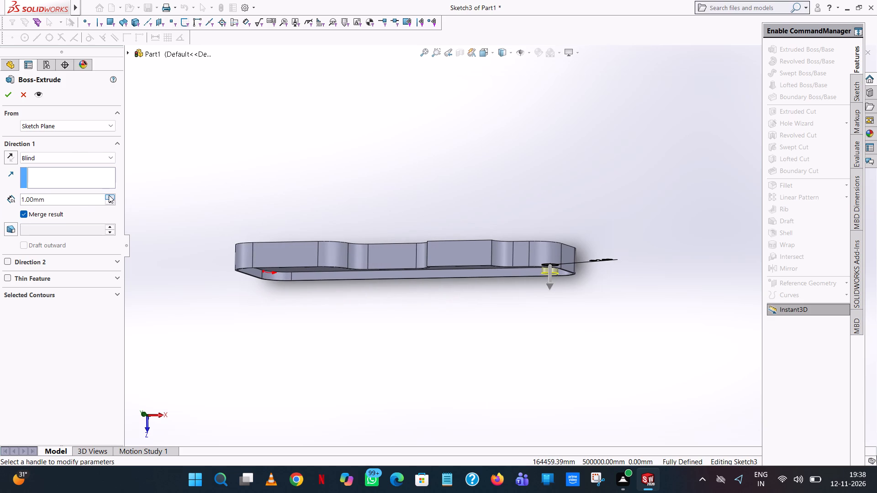
left_click(109, 195)
key("4")
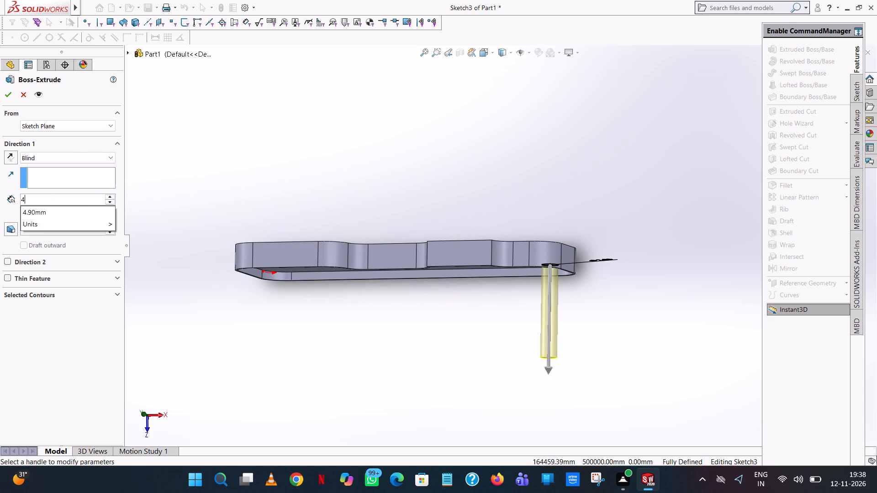
key("Return")
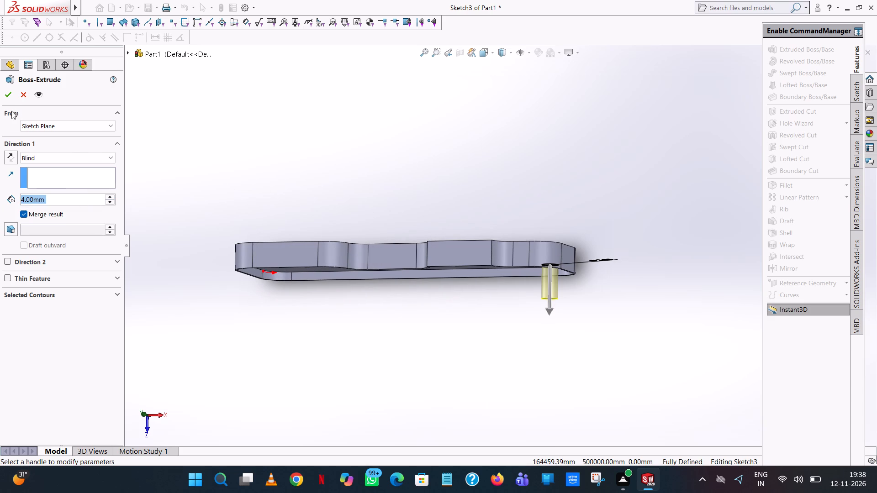
left_click(9, 100)
left_click(478, 153)
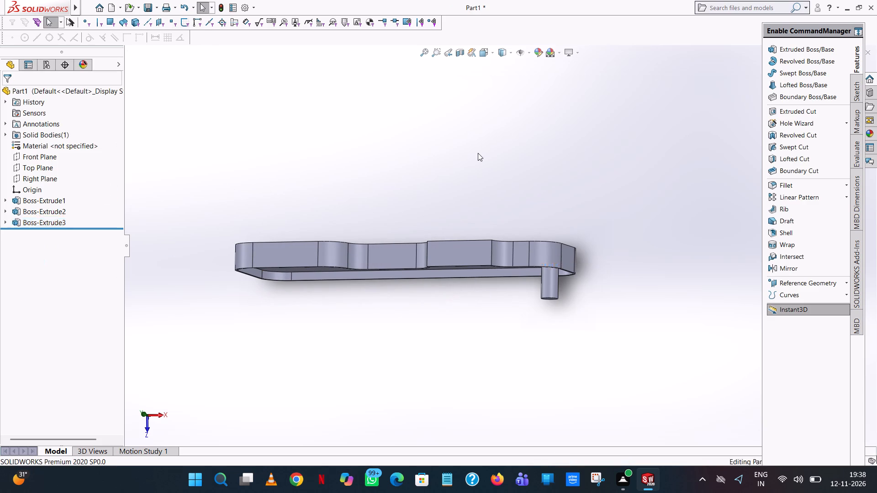
Start another boss sketch on the recessed floor face inside the rim and view it face-on.
middle_click_drag(480, 152, 460, 51)
scroll(461, 62, "up", 2)
middle_click_drag(373, 212, 463, 182)
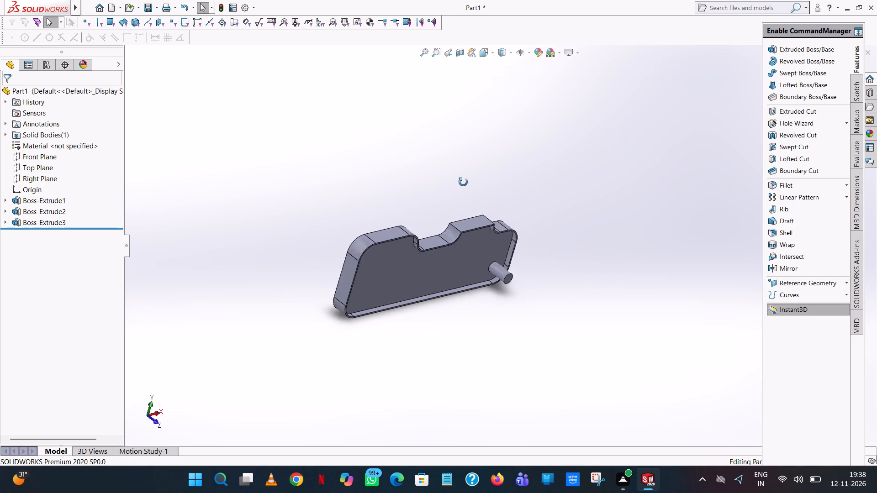
middle_click_drag(463, 182, 410, 94)
scroll(473, 181, "up", 1)
scroll(407, 97, "up", 1)
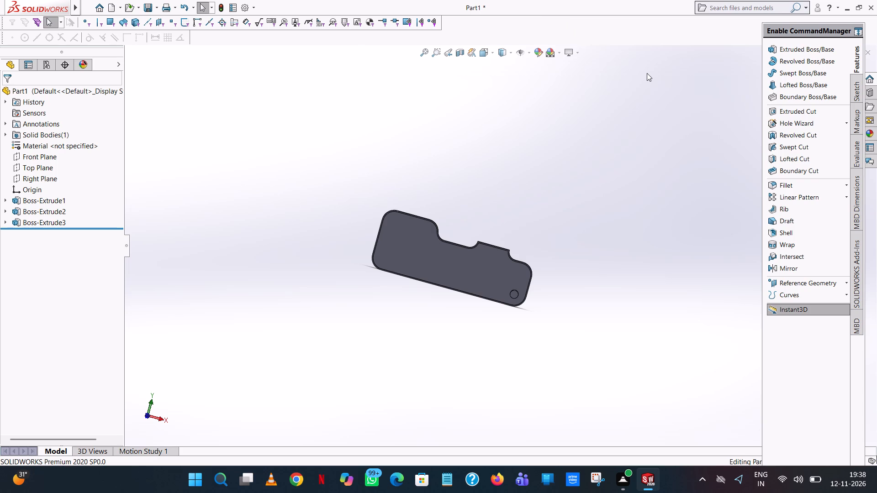
middle_click_drag(420, 244, 428, 258)
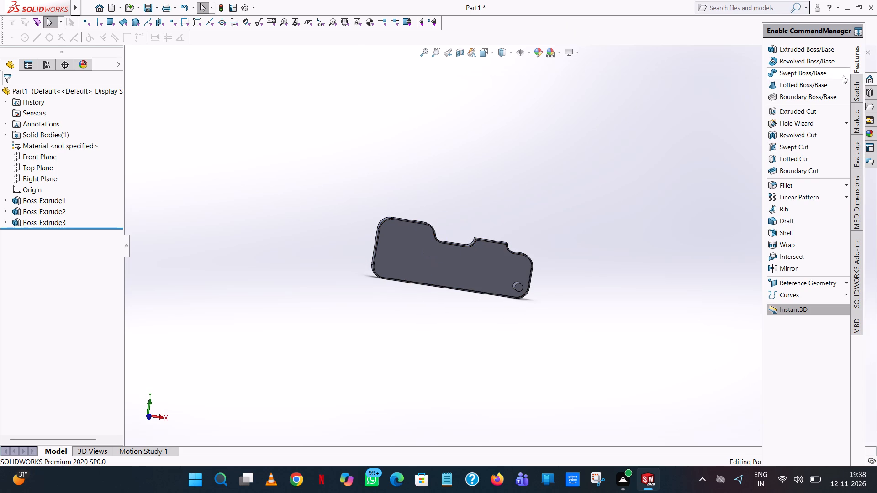
left_click(806, 47)
left_click(407, 243)
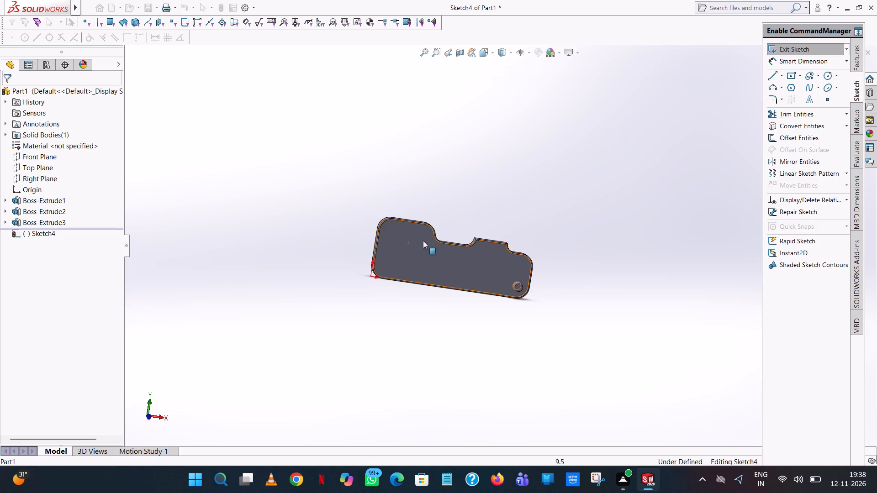
left_click(493, 53)
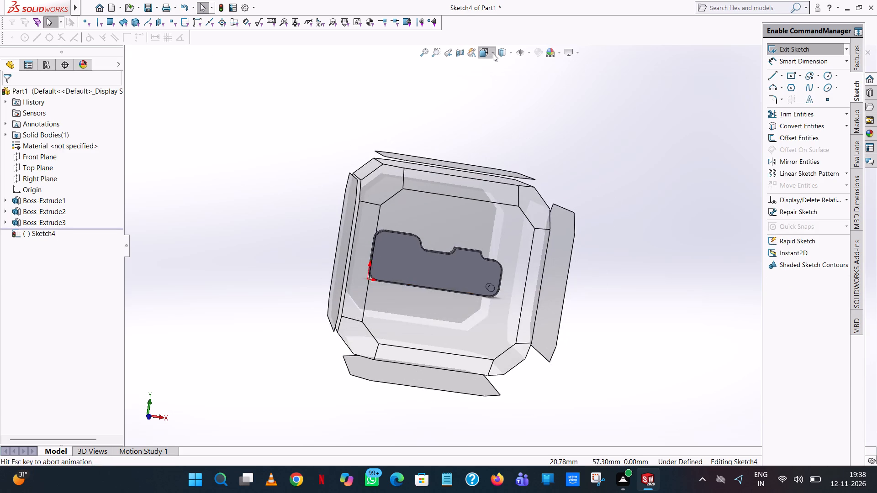
left_click(533, 105)
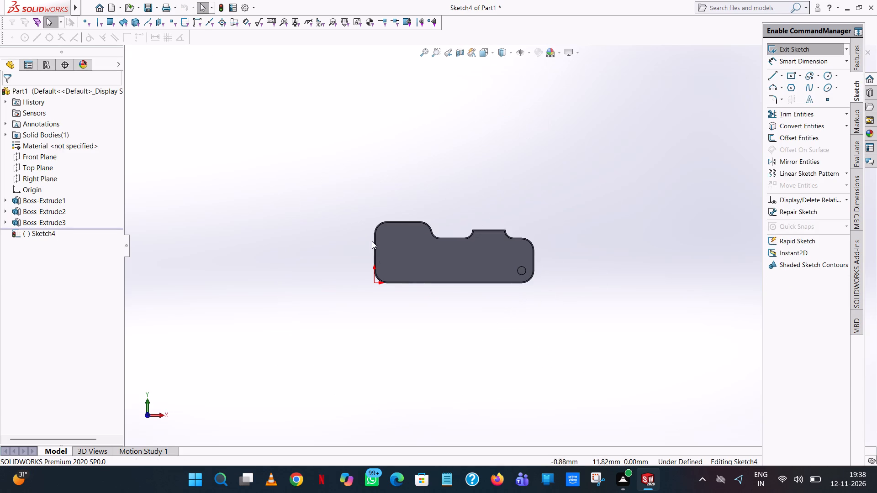
scroll(414, 262, "down", 5)
scroll(410, 166, "down", 1)
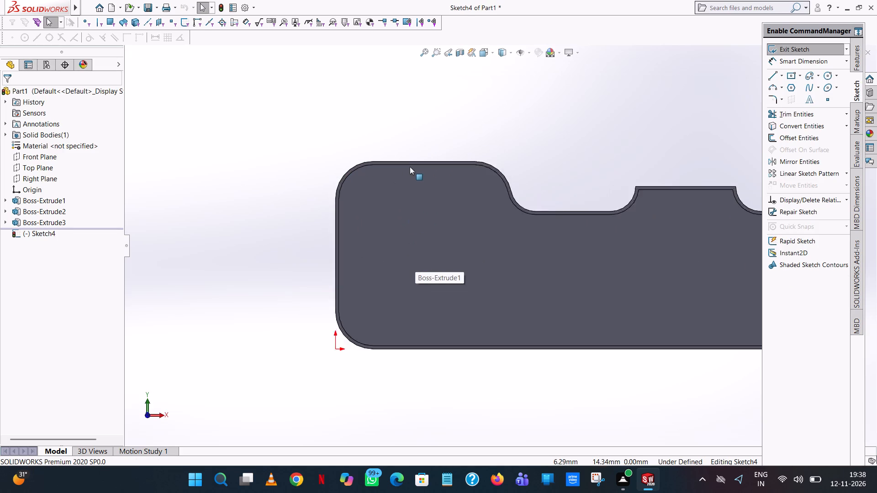
Draw a circle of 1 mm radius centred on the arc centre of the plate's upper-left rounded corner.
scroll(410, 167, "down", 1)
left_click(826, 73)
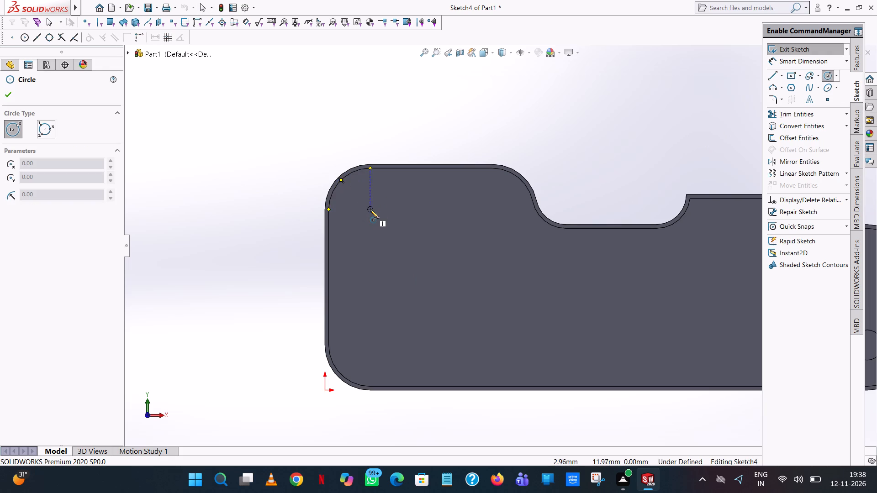
left_click(370, 210)
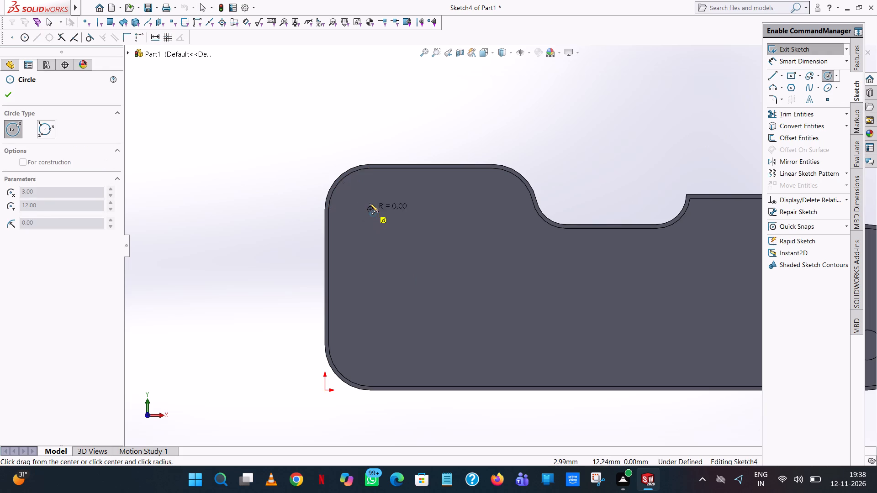
left_click(370, 193)
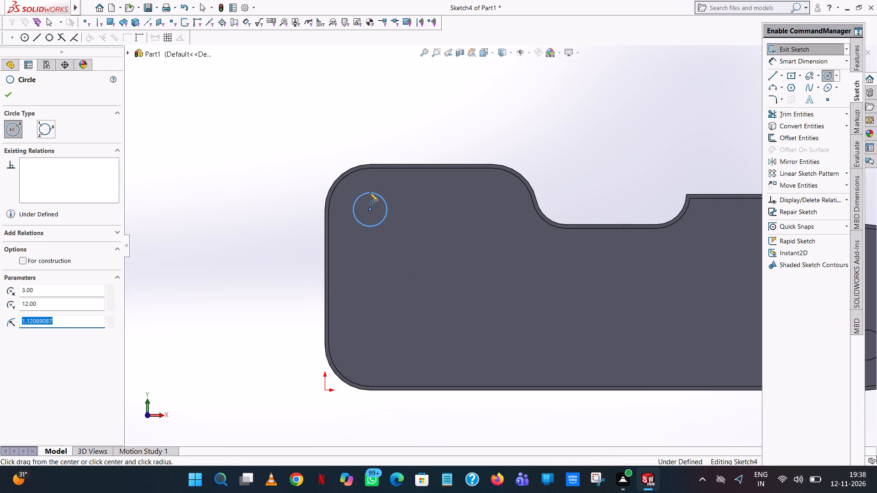
key("1")
key("Return")
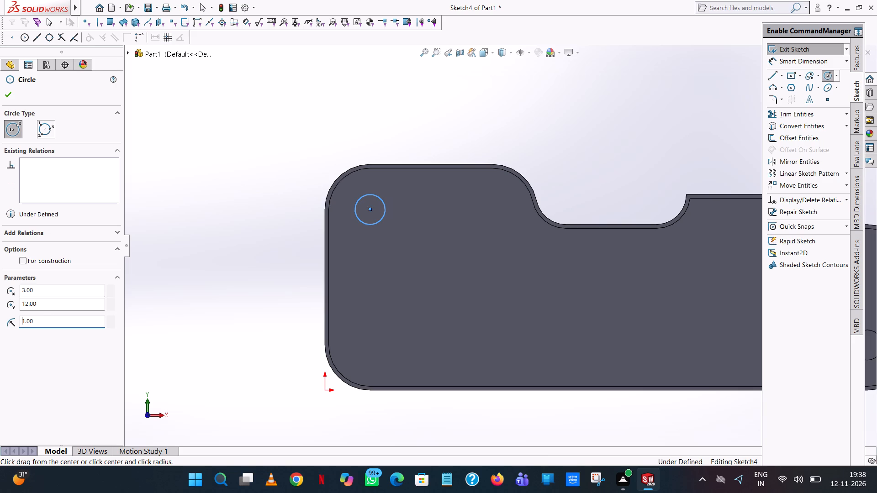
right_click(370, 193)
left_click(402, 199)
left_click(527, 119)
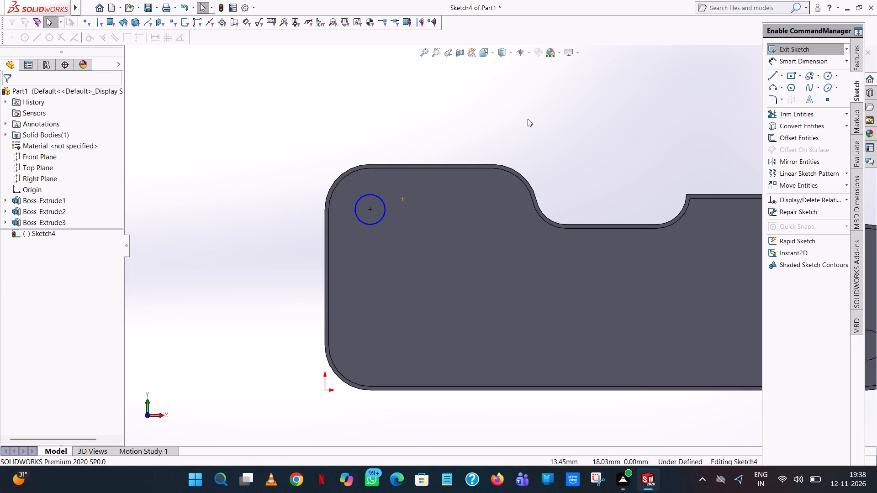
Add a diameter dimension to the upper-left corner circle.
left_click(796, 57)
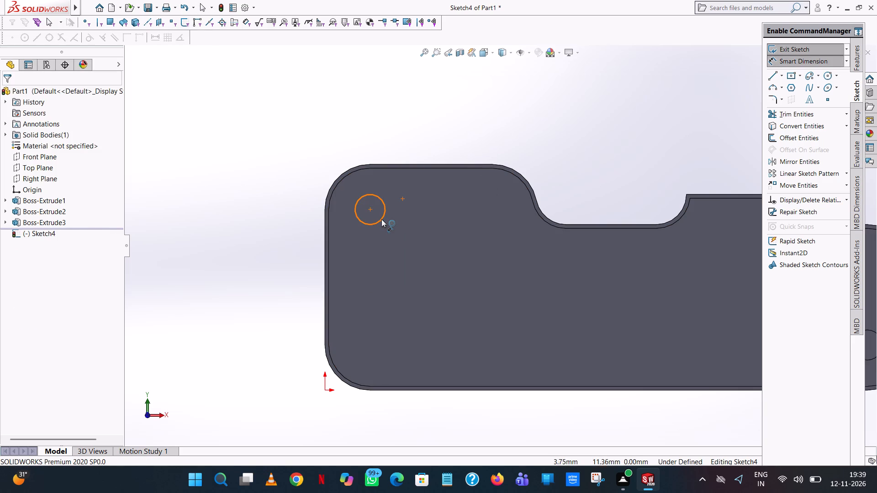
left_click(382, 220)
left_click(224, 171)
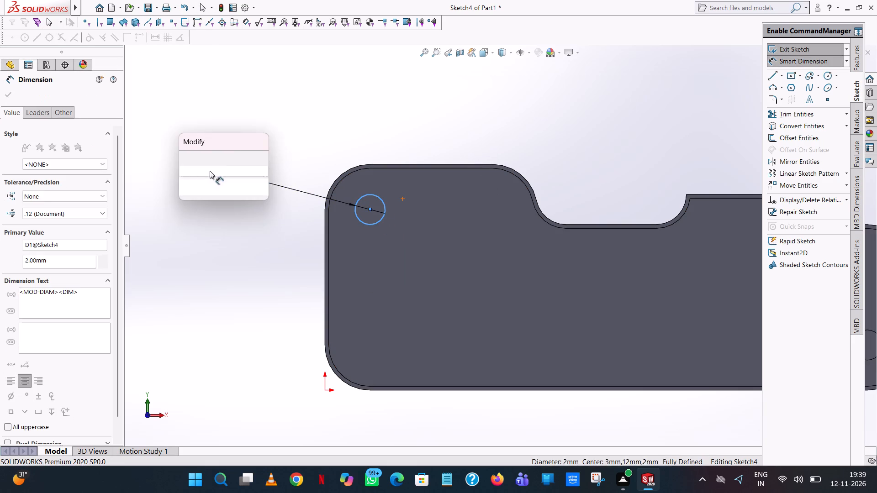
left_click(182, 158)
left_click(433, 107)
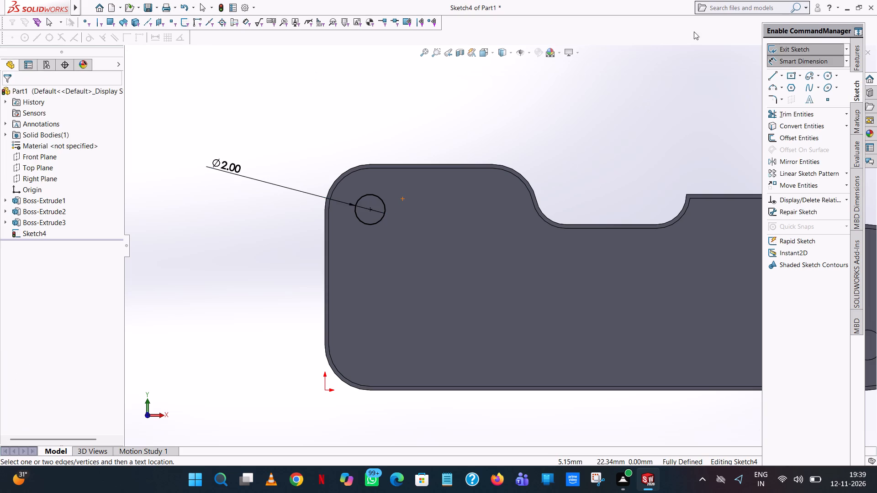
Extrude the upper-left corner circle as a 4 mm blind boss merged with the plate.
left_click(859, 61)
left_click(824, 50)
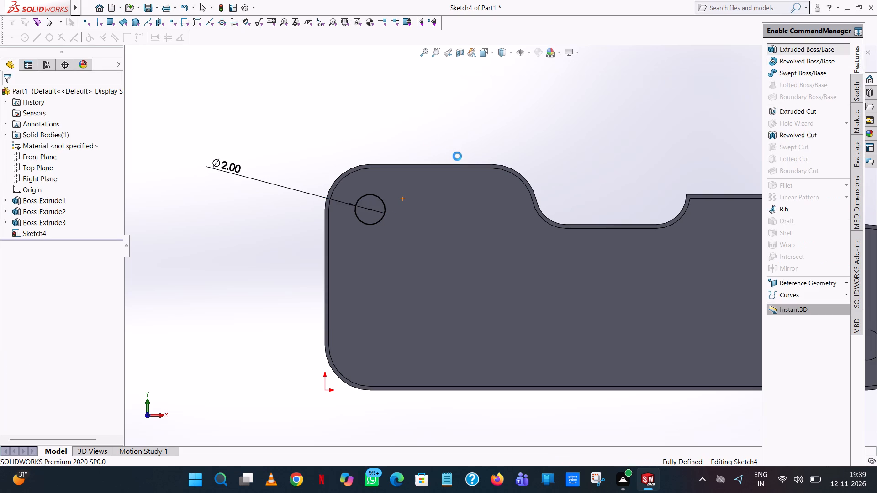
middle_click_drag(444, 137, 451, 310)
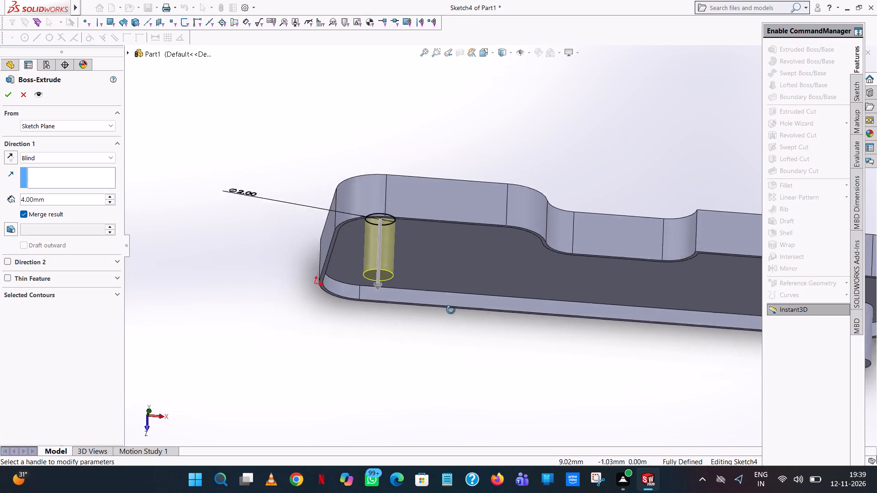
middle_click_drag(451, 310, 457, 354)
left_click(9, 99)
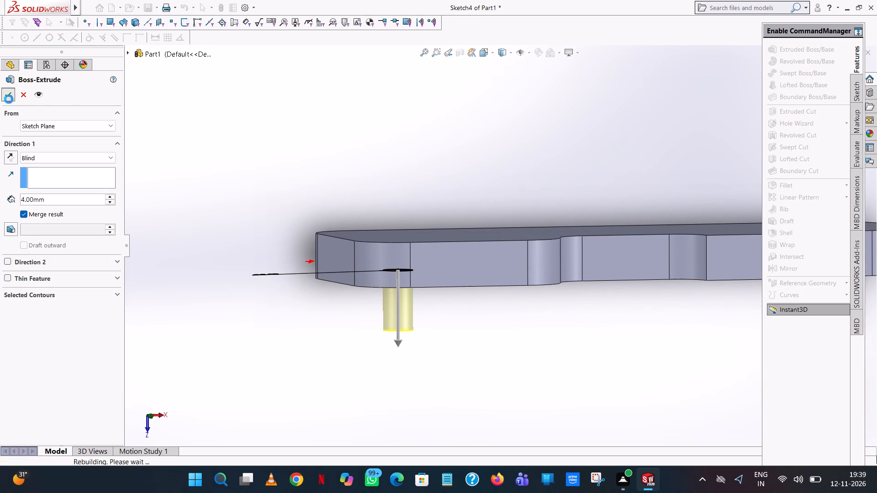
Start an Extruded Cut sketch on the recessed floor face inside the rim and orient it to the Front view.
left_click(388, 186)
middle_click_drag(384, 185, 357, 173)
scroll(383, 185, "up", 6)
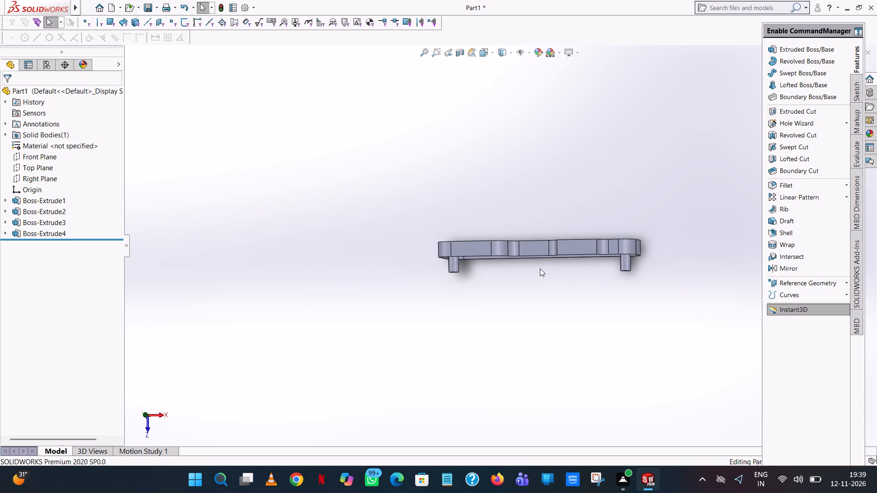
middle_click_drag(540, 266, 539, 91)
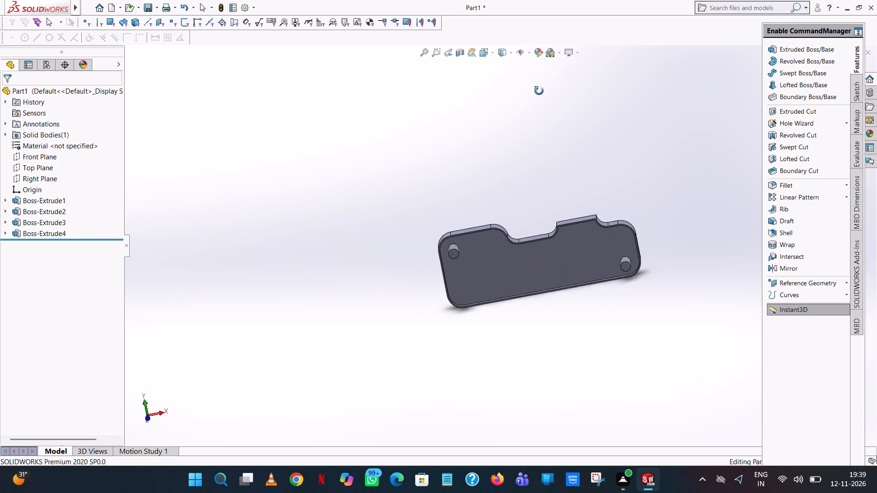
middle_click_drag(539, 91, 539, 76)
scroll(503, 251, "down", 2)
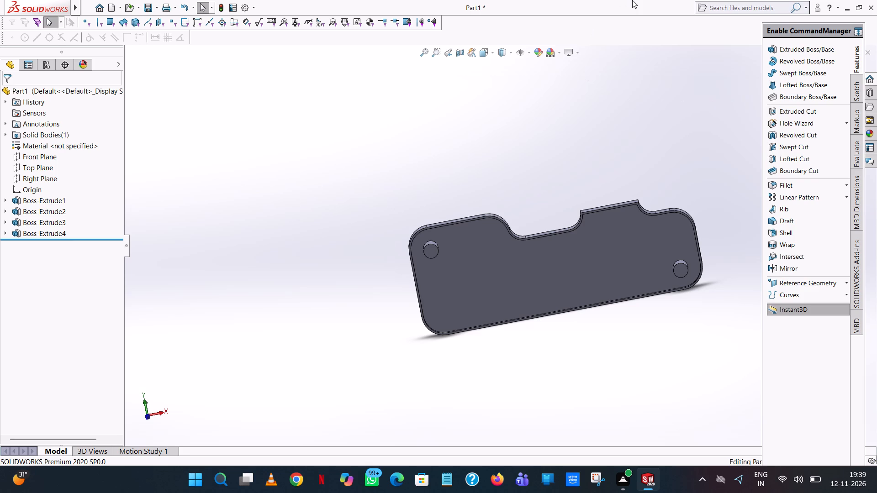
left_click(784, 110)
left_click(624, 253)
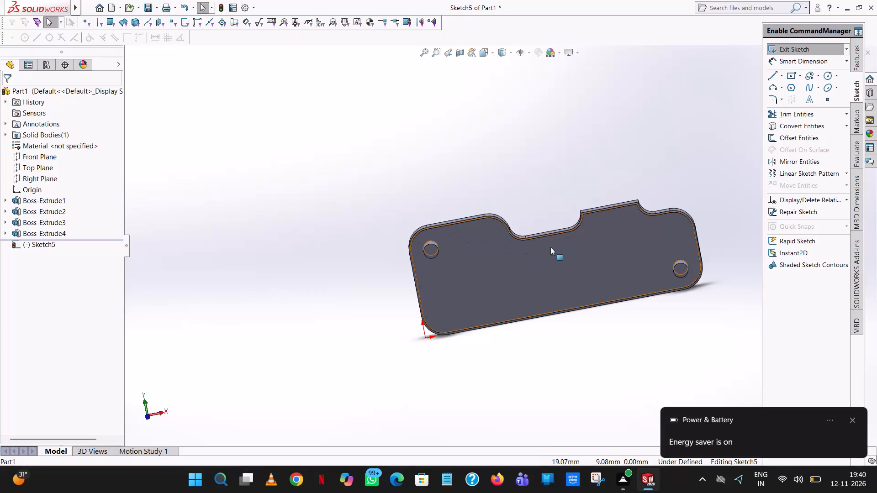
left_click(491, 52)
left_click(538, 105)
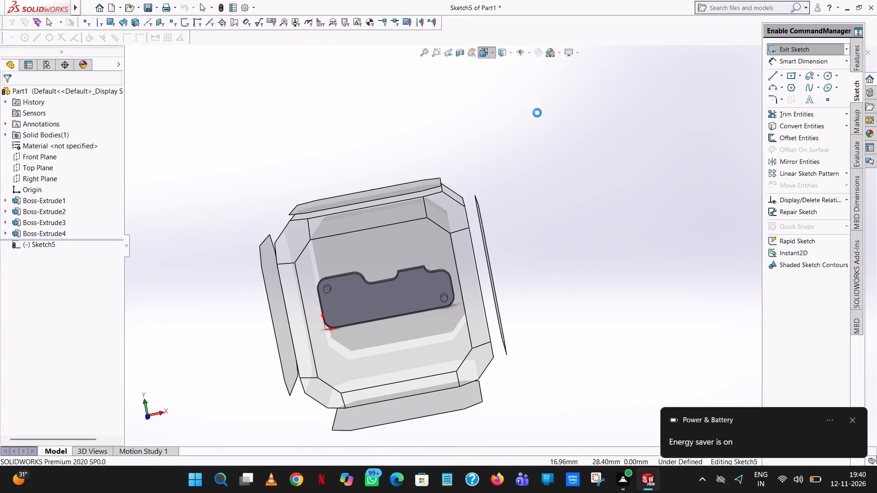
scroll(716, 284, "down", 3)
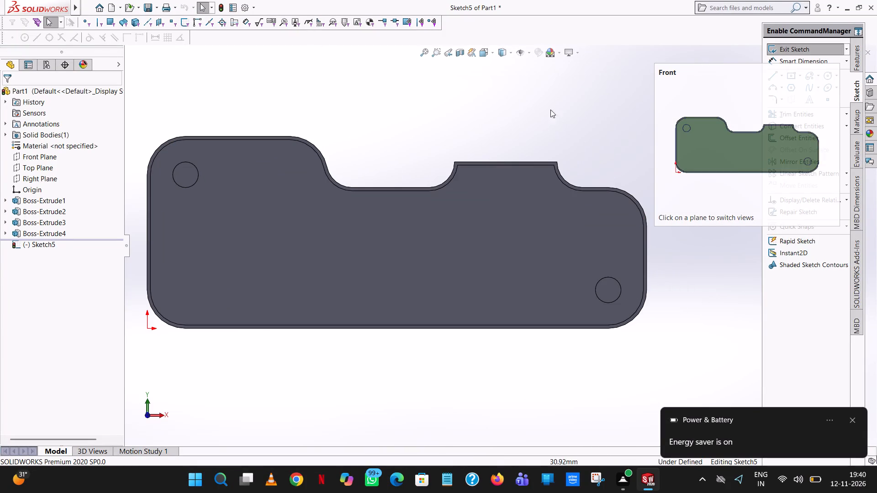
left_click(527, 105)
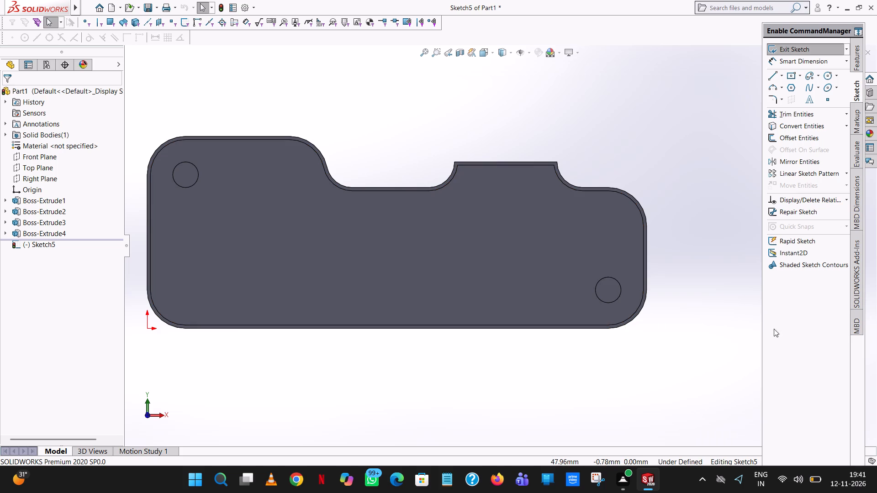
Draw a circle of 1.5 mm radius centred on the arc centre of the plate's upper-right rounded corner.
left_click(828, 73)
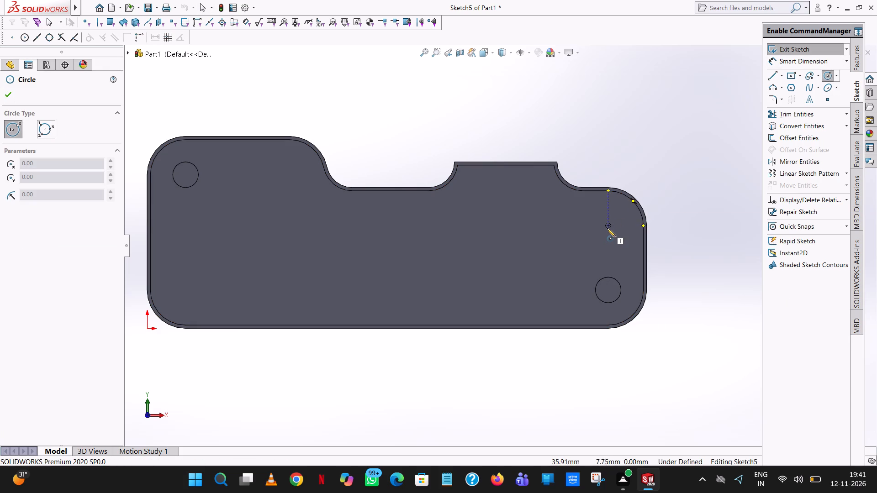
left_click(609, 226)
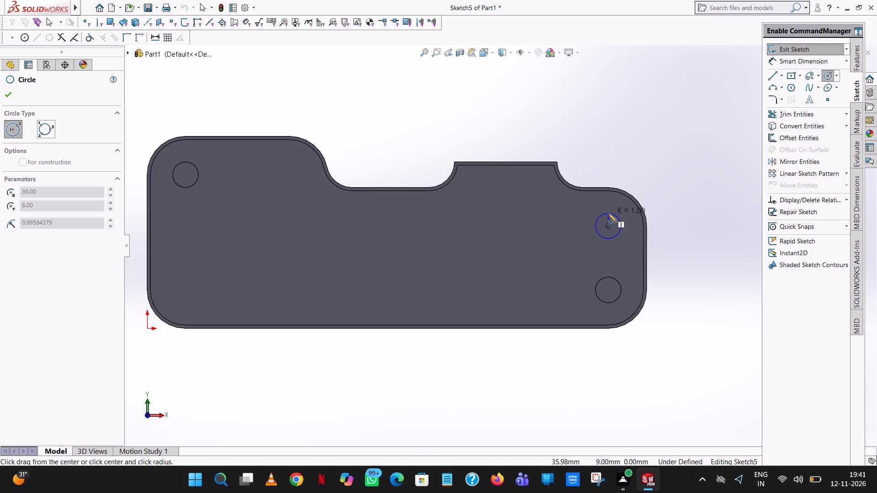
left_click(608, 213)
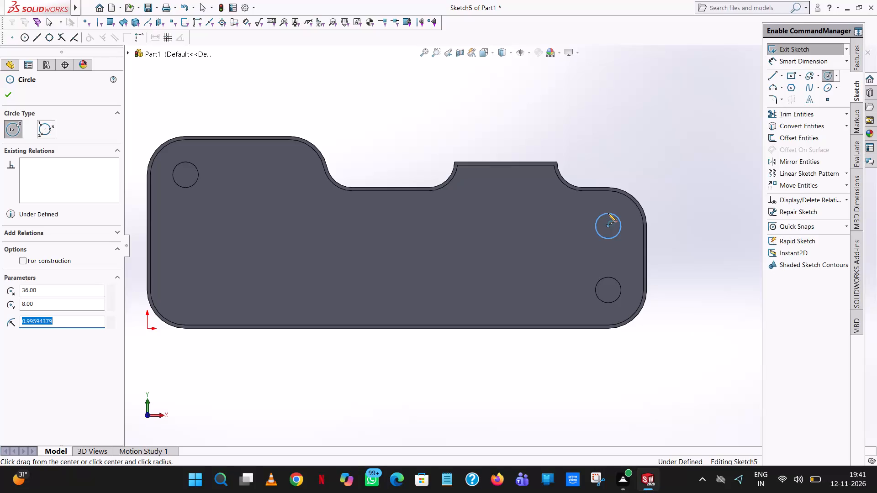
key("1")
type(".5")
key("Return")
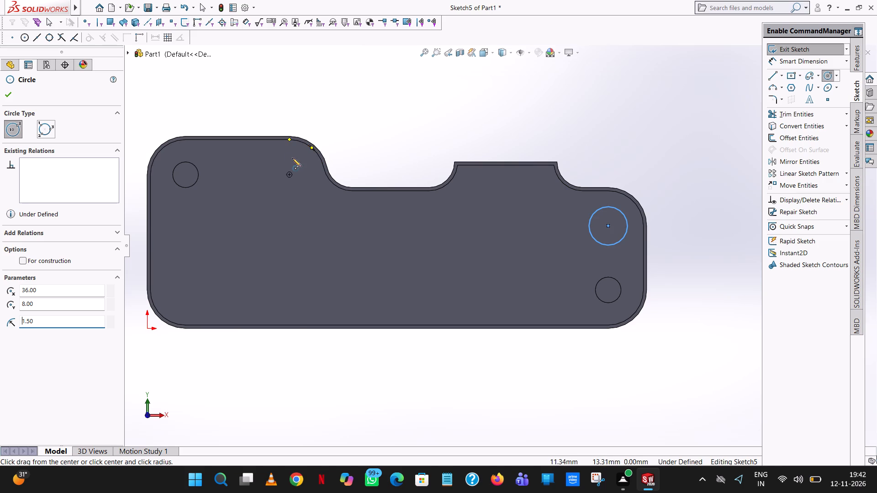
Draw a circle of 1.5 mm radius centred on the rounded shoulder's arc centre, where the tall left section meets the first recess.
left_click(290, 175)
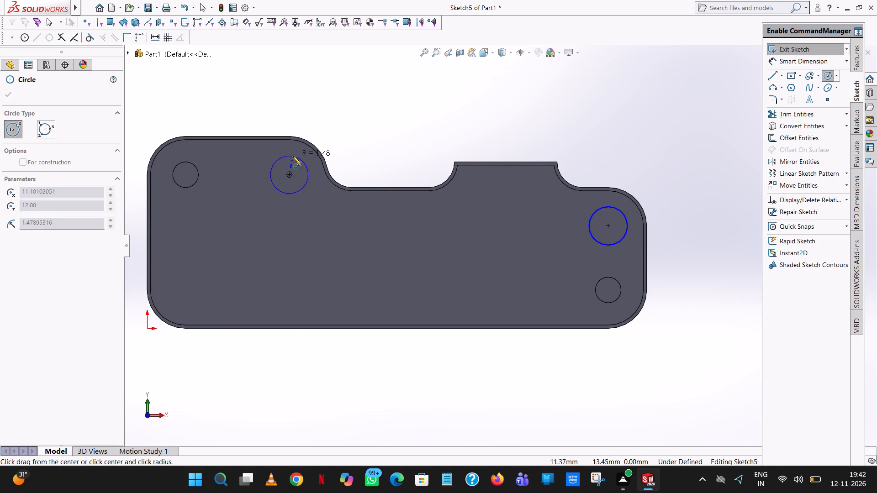
left_click(293, 156)
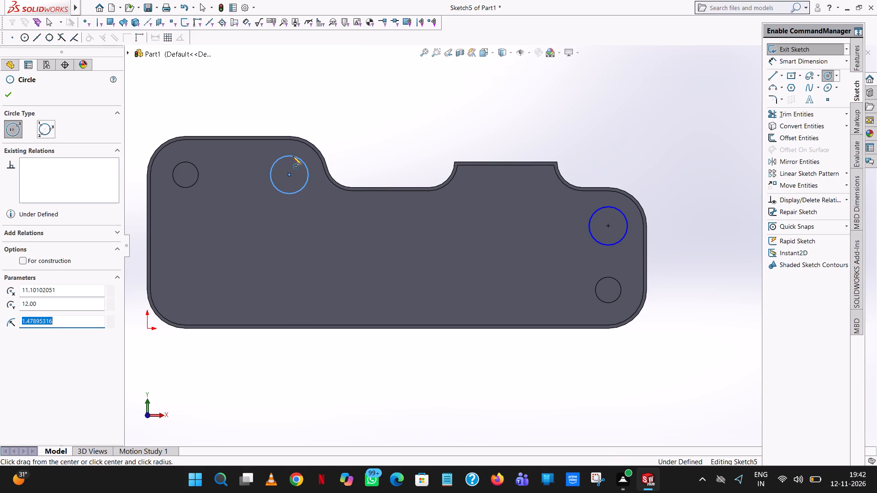
type("1.5")
key("Return")
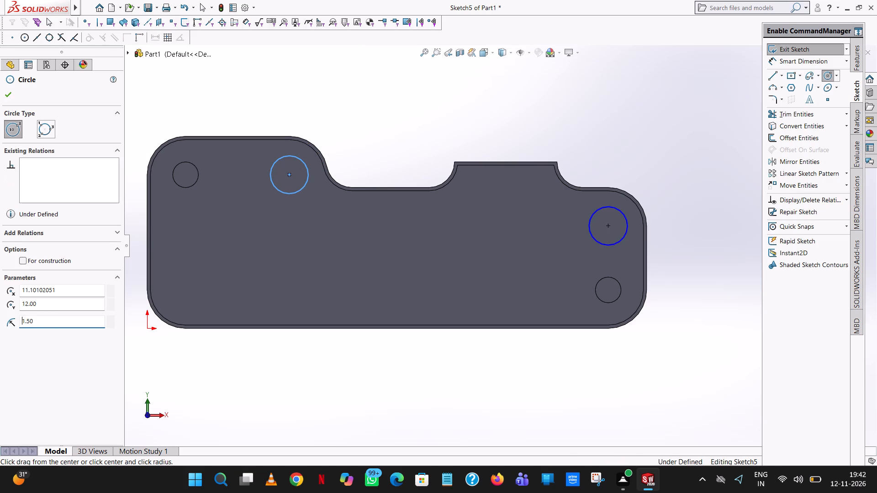
left_click(13, 92)
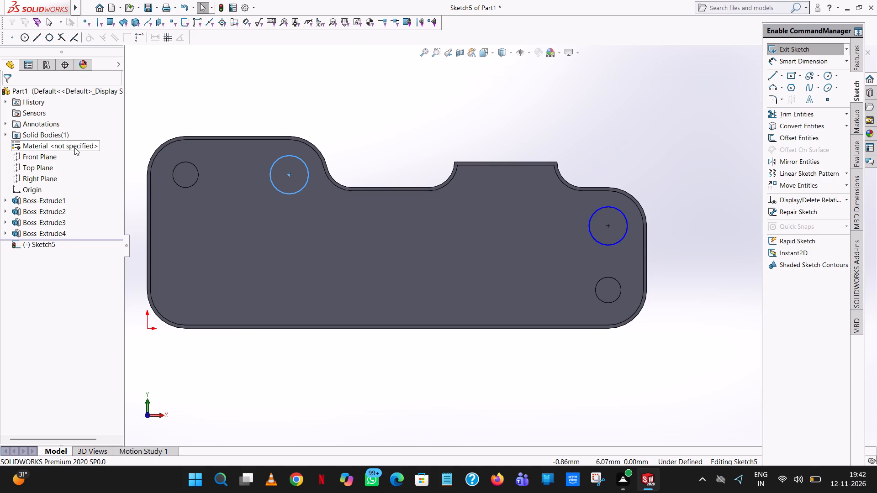
Draw a 4 mm horizontal line from the shoulder circle's centre toward the upper-left pin.
left_click(774, 74)
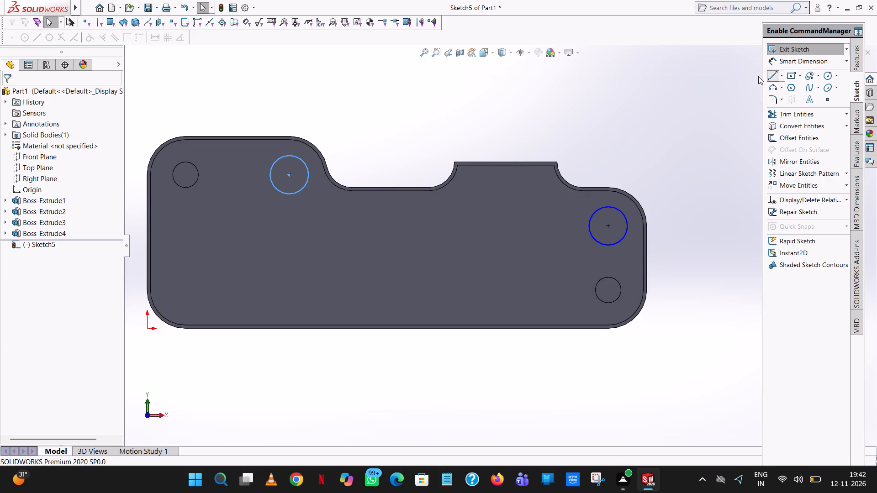
left_click(290, 174)
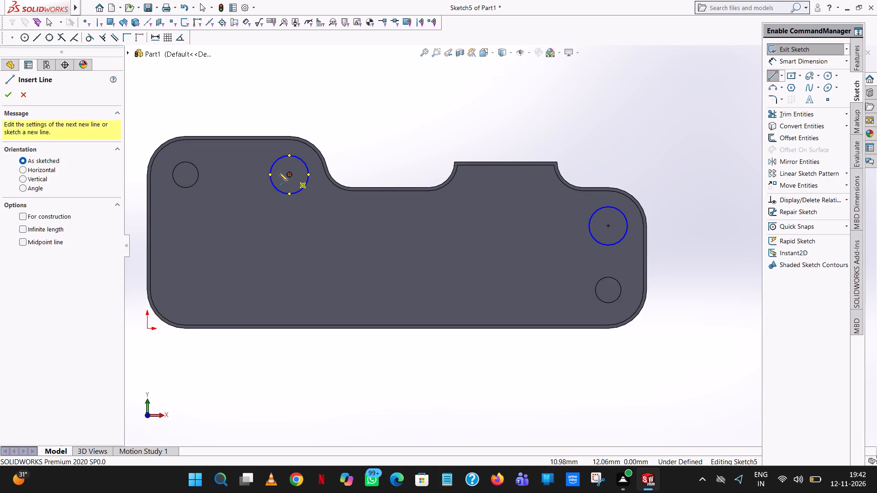
left_click(243, 174)
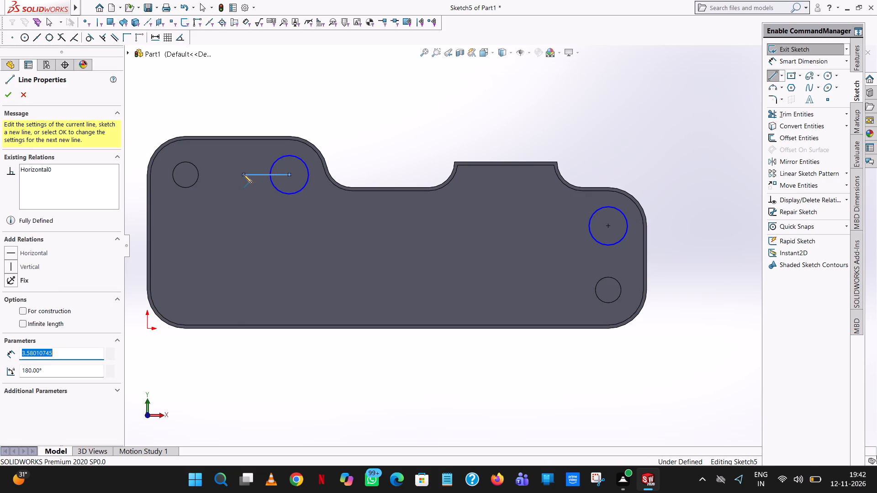
key("4")
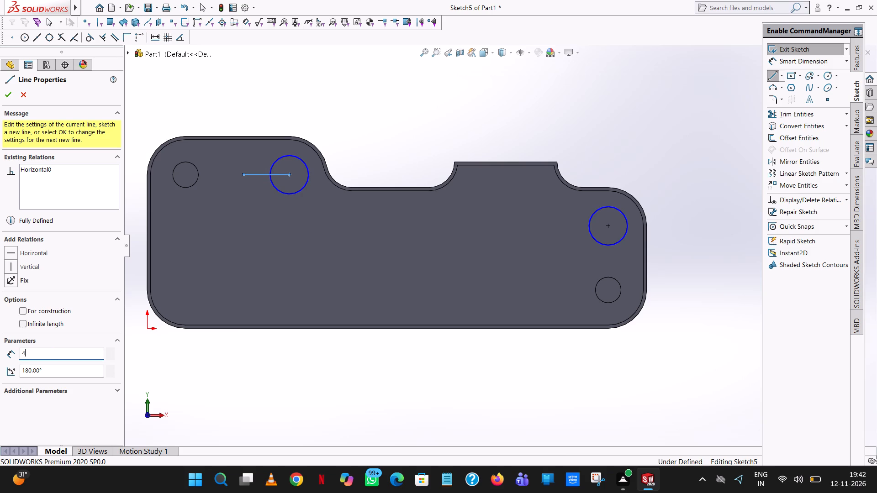
key("Return")
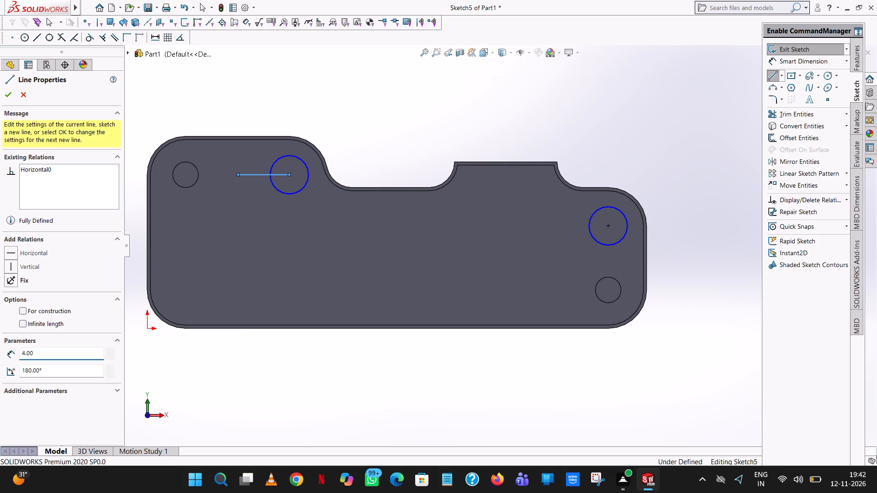
right_click(243, 174)
left_click(265, 178)
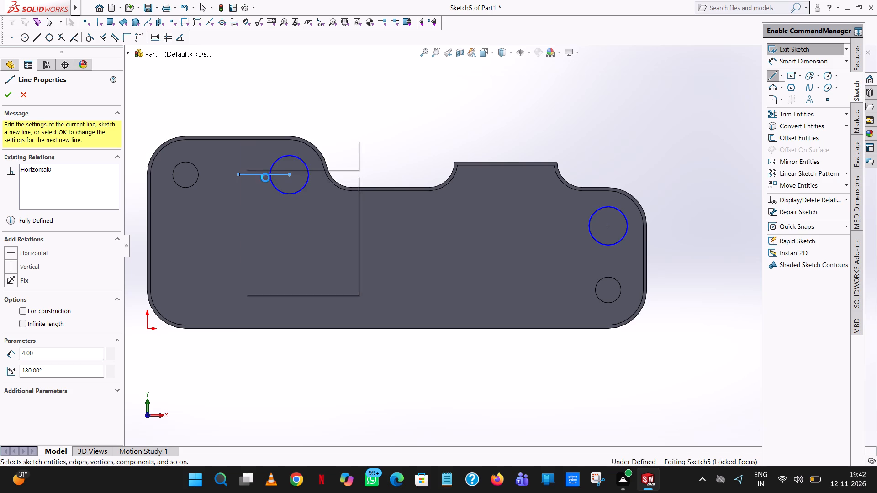
Draw a circle of 1.5 mm radius centred on the free end of the 4 mm line.
left_click(830, 75)
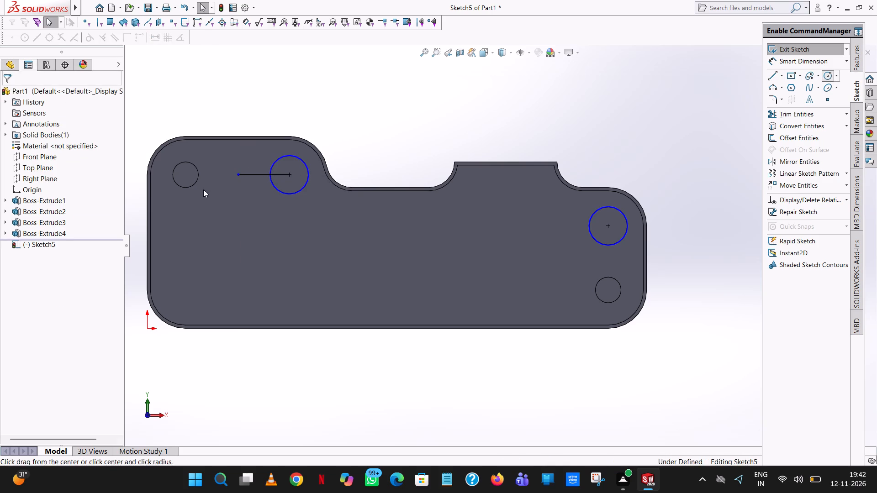
left_click(237, 174)
left_click(235, 157)
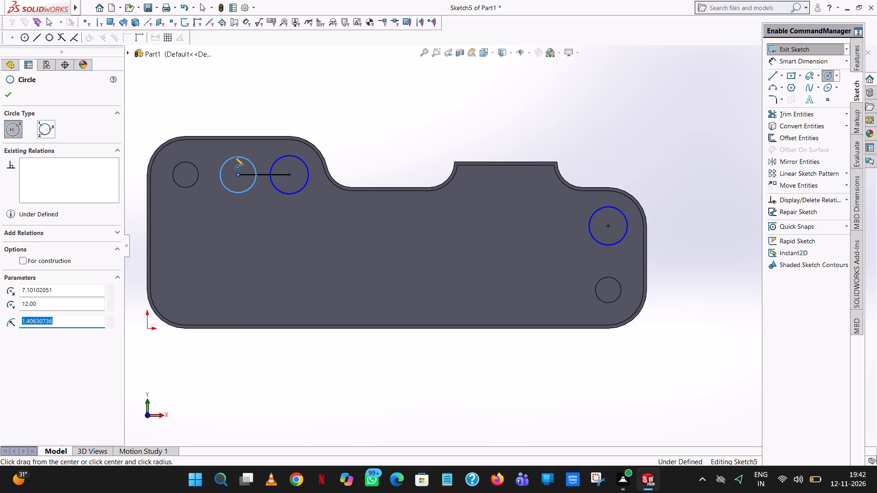
type("1.5")
key("Return")
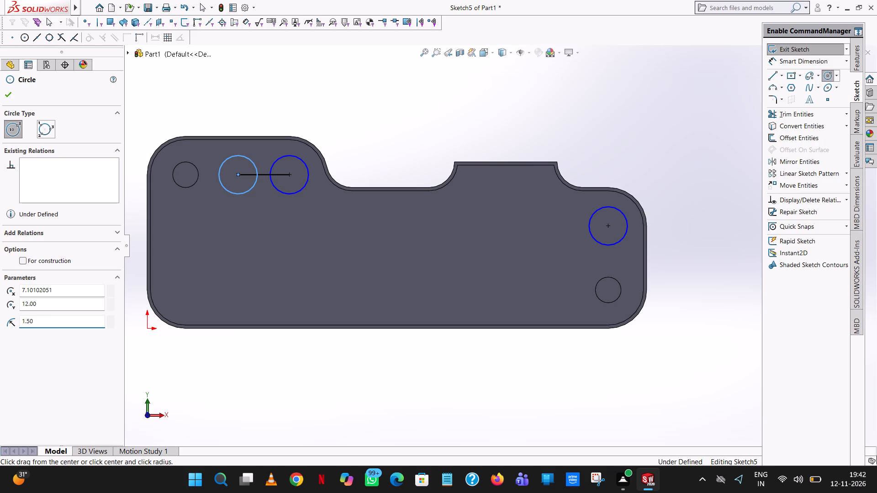
Trim away the 4 mm line joining the centres of the two upper-left sketch circles.
right_click(235, 157)
left_click(277, 163)
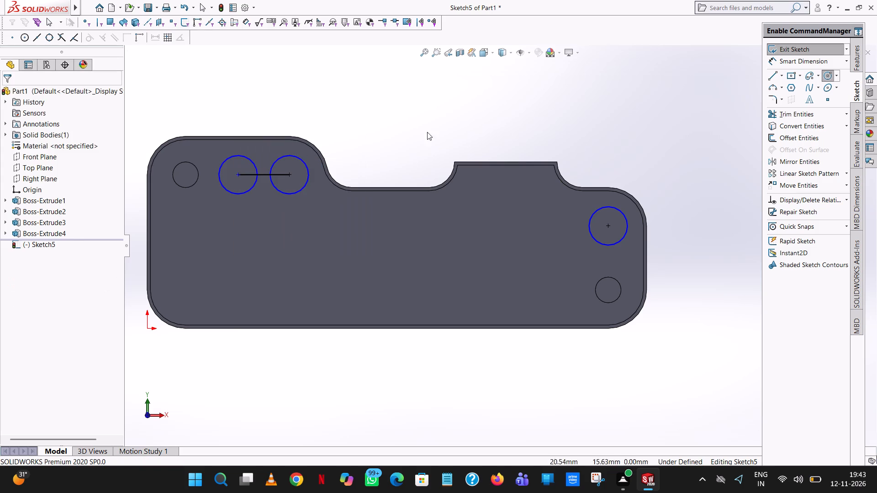
left_click(643, 102)
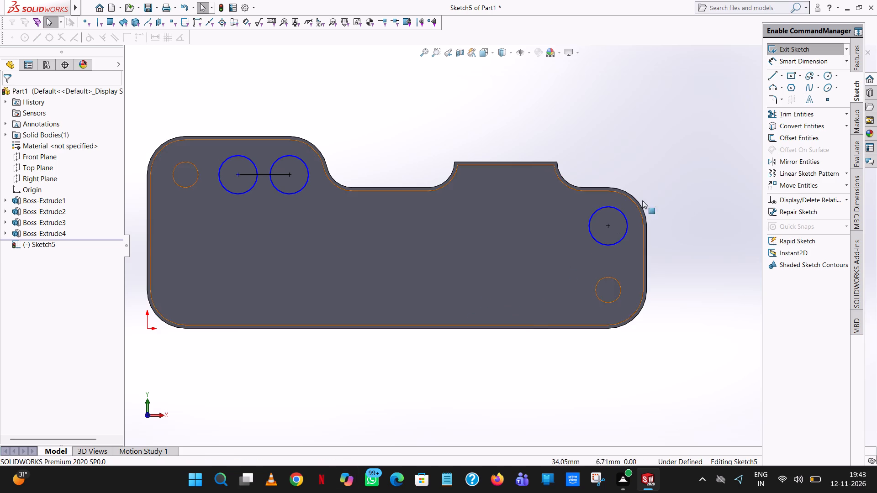
left_click(772, 115)
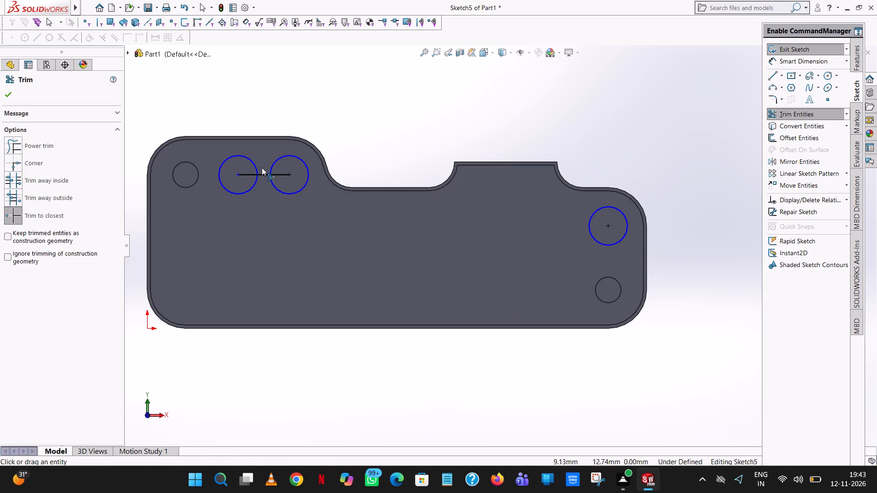
left_click(261, 174)
left_click(248, 175)
left_click(287, 175)
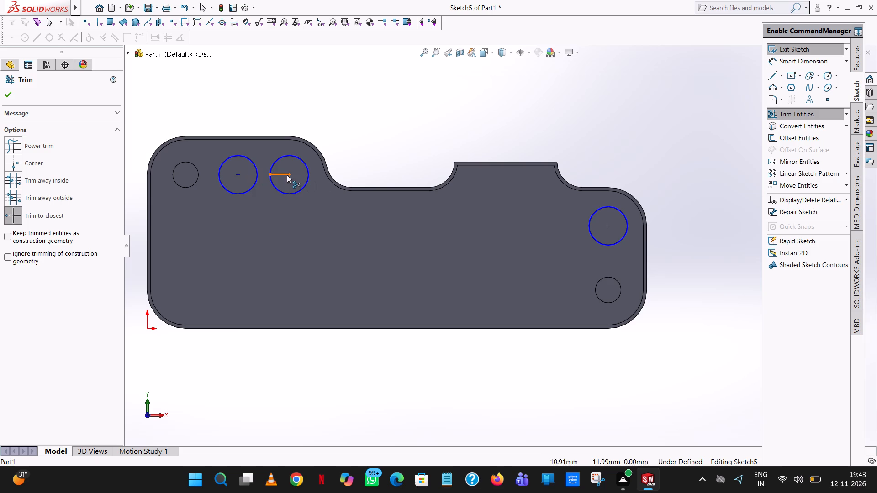
left_click(5, 94)
left_click(413, 141)
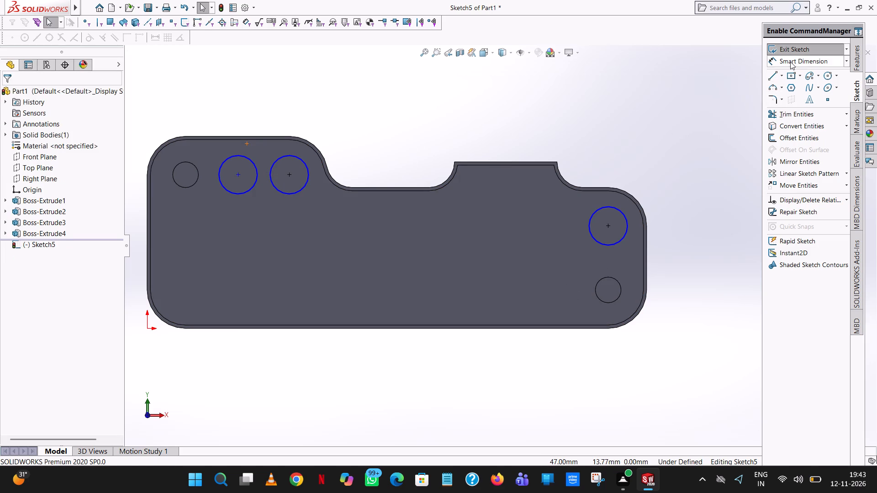
Add diameter dimensions to the three sketch circles, keeping each at its drawn size of 3 mm.
left_click(790, 62)
left_click(628, 220)
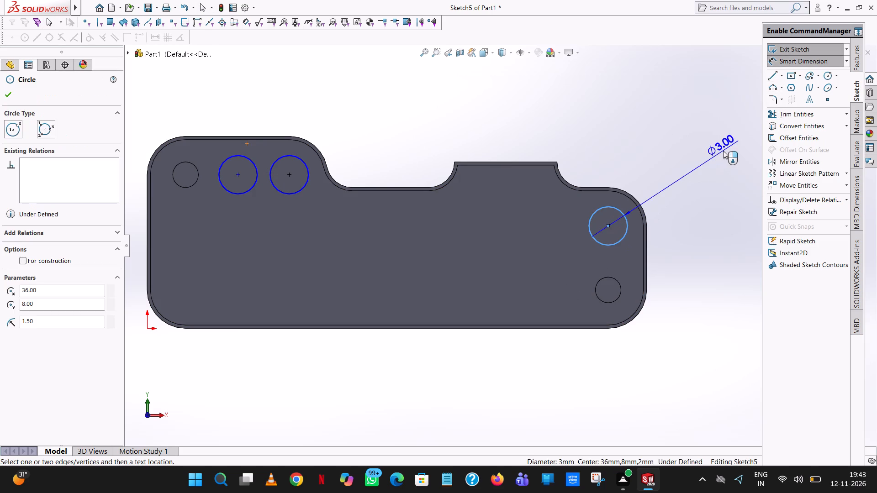
left_click(723, 151)
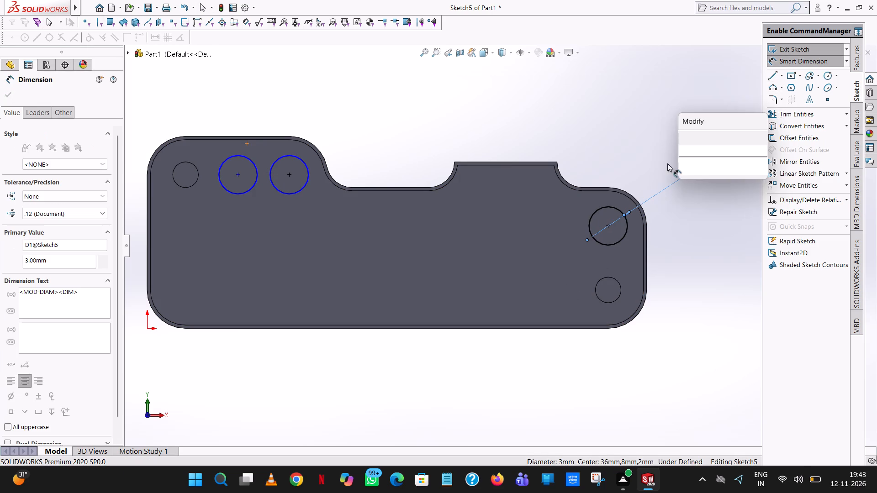
left_click(682, 135)
left_click(472, 81)
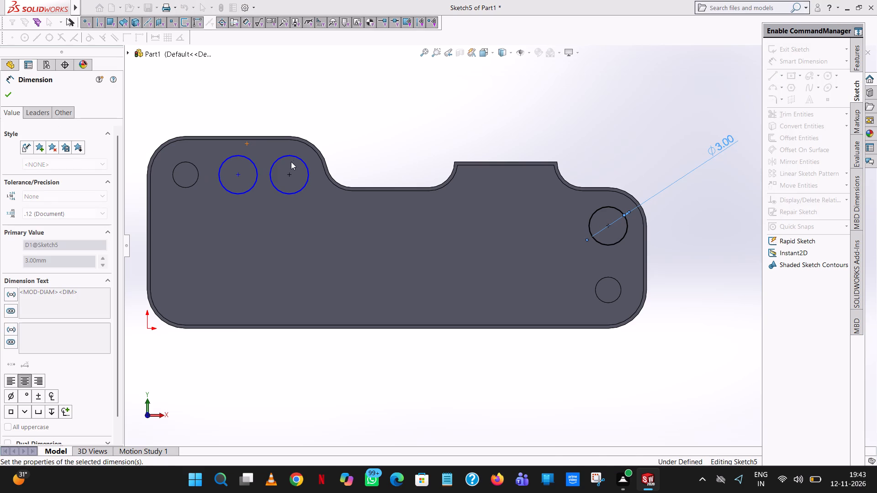
left_click(296, 157)
left_click(343, 101)
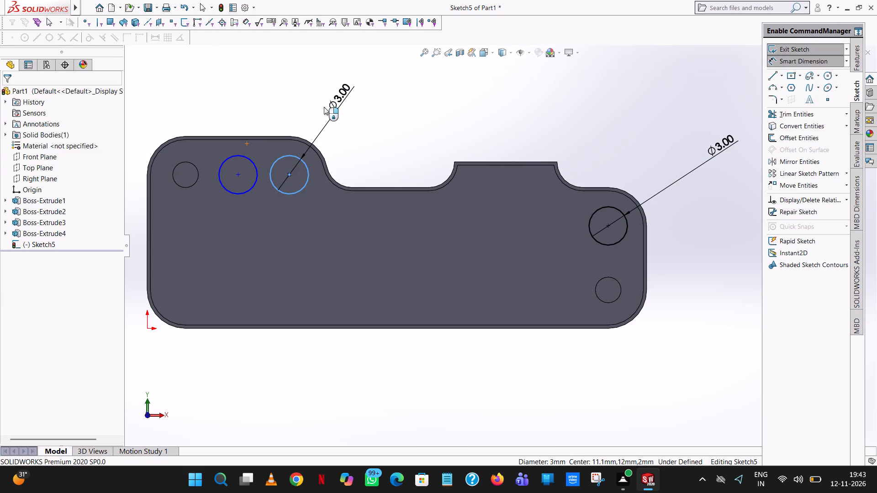
left_click(306, 87)
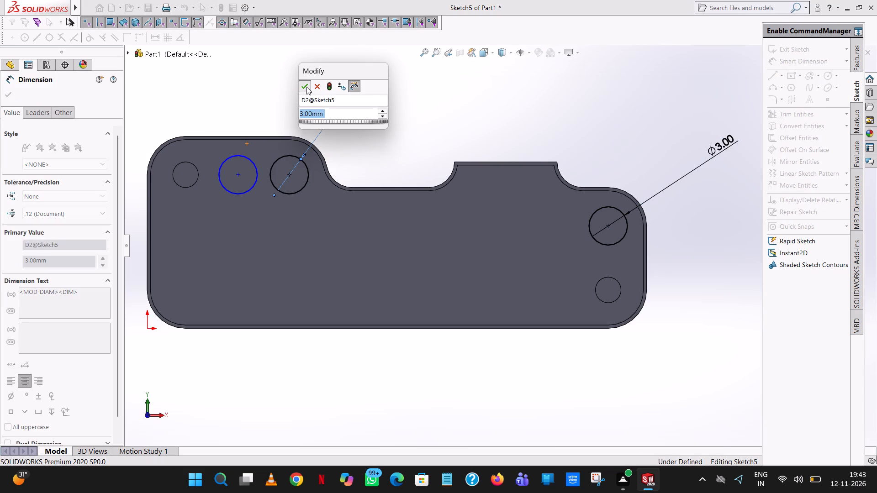
left_click(491, 135)
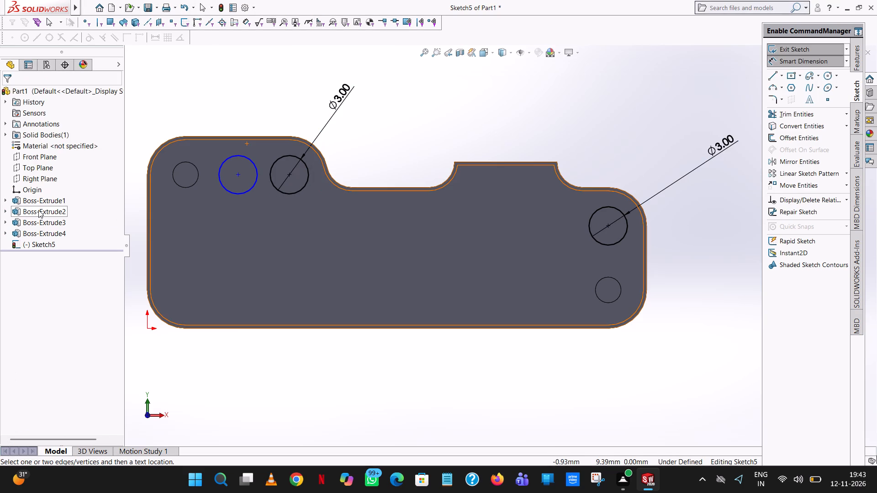
left_click(228, 156)
left_click(203, 97)
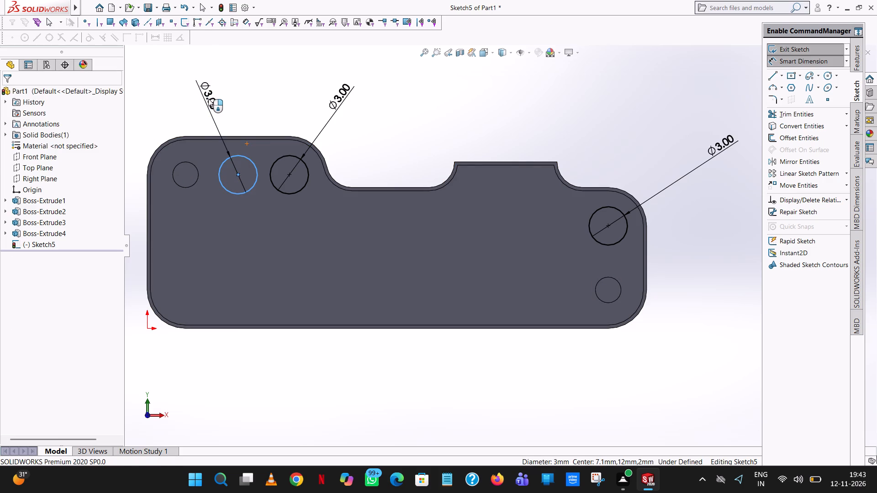
left_click(164, 79)
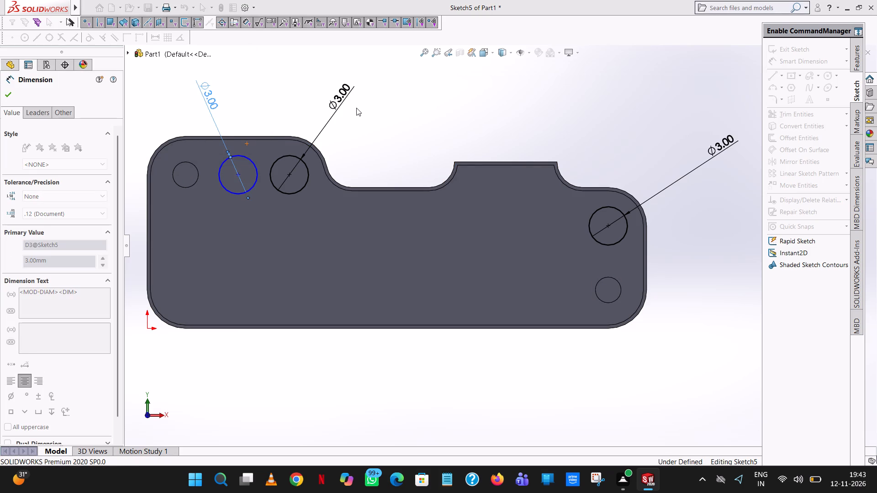
left_click(356, 108)
Dimension the vertical and horizontal distances from the origin to the centre of the circle nearest the upper-left pin, keeping its drawn position.
left_click(239, 173)
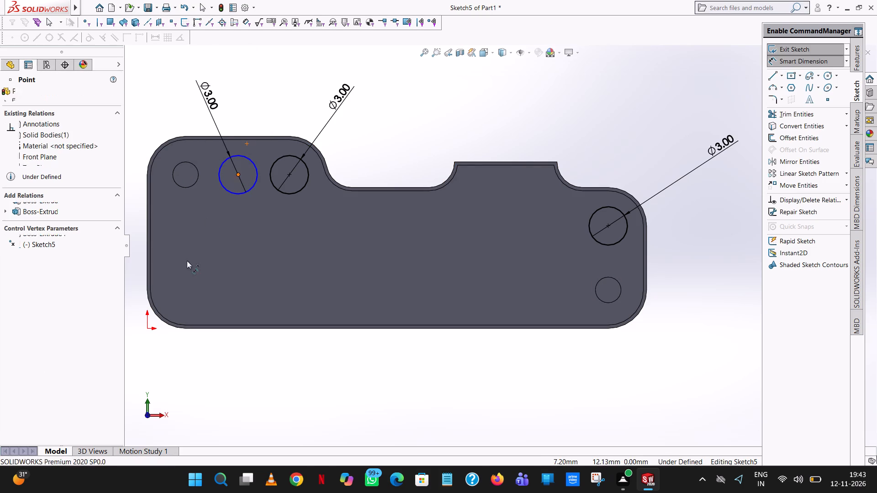
left_click(146, 328)
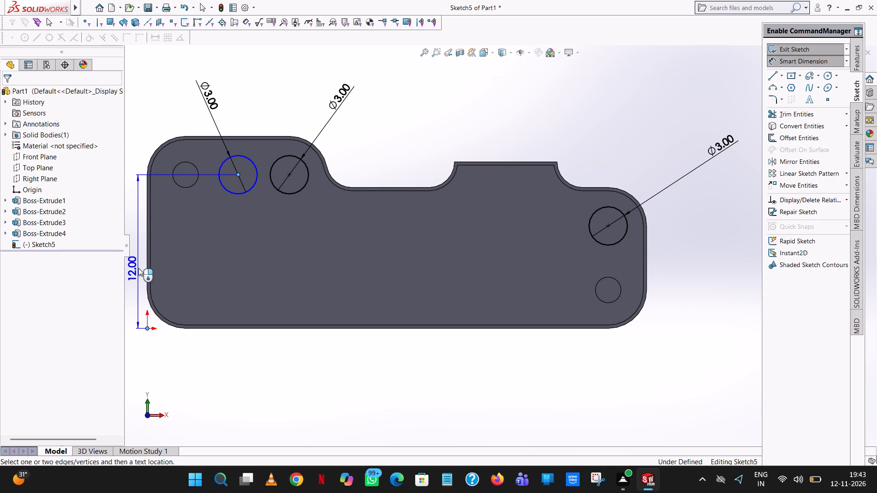
left_click(138, 267)
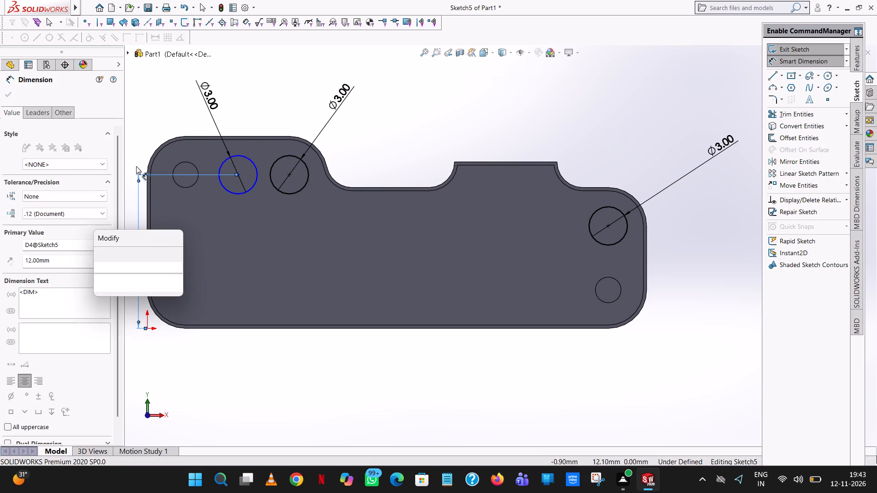
left_click(99, 256)
left_click(429, 122)
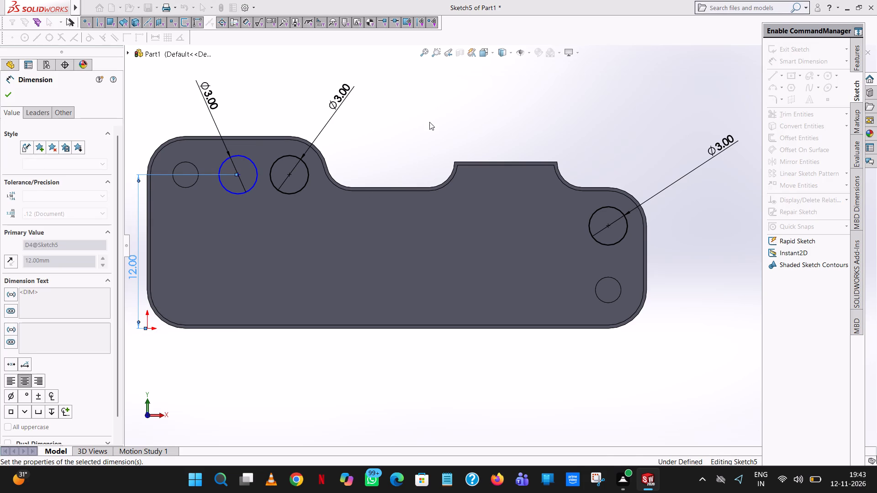
left_click(148, 329)
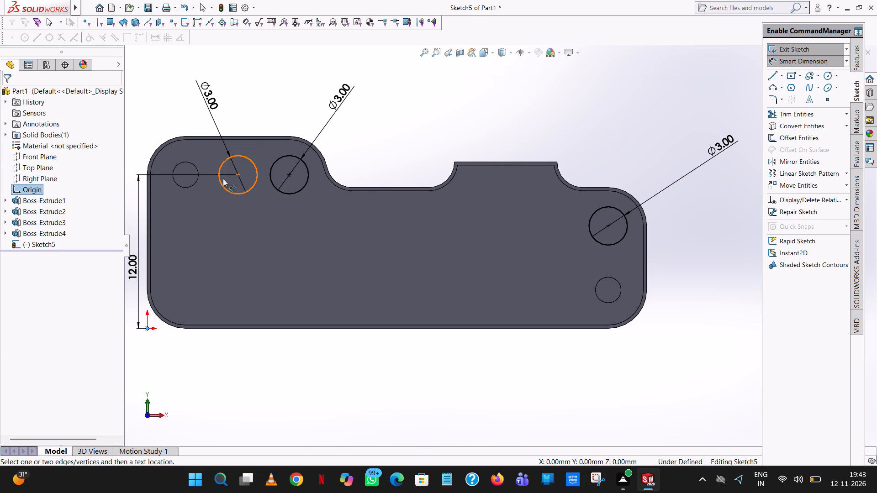
left_click(240, 173)
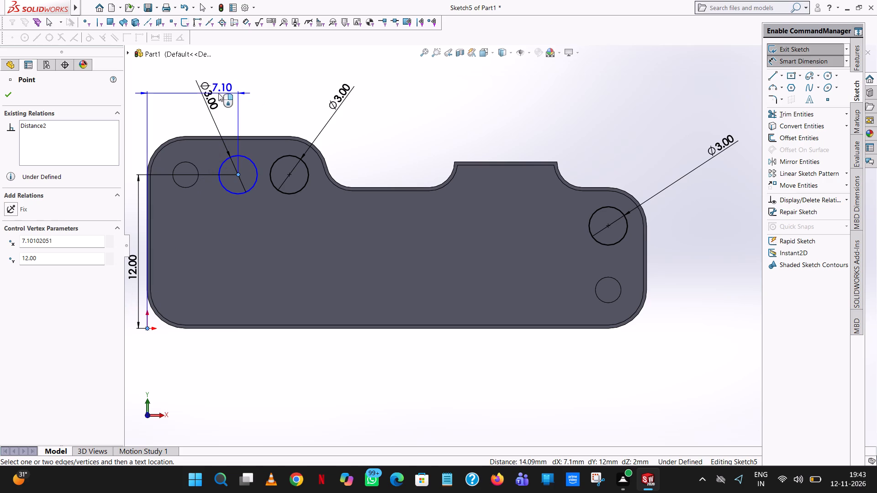
left_click(218, 93)
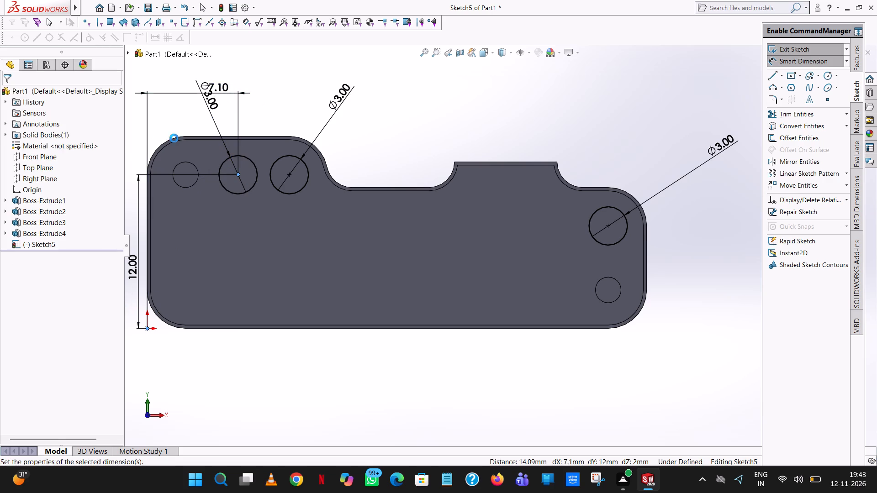
left_click(180, 79)
left_click(428, 119)
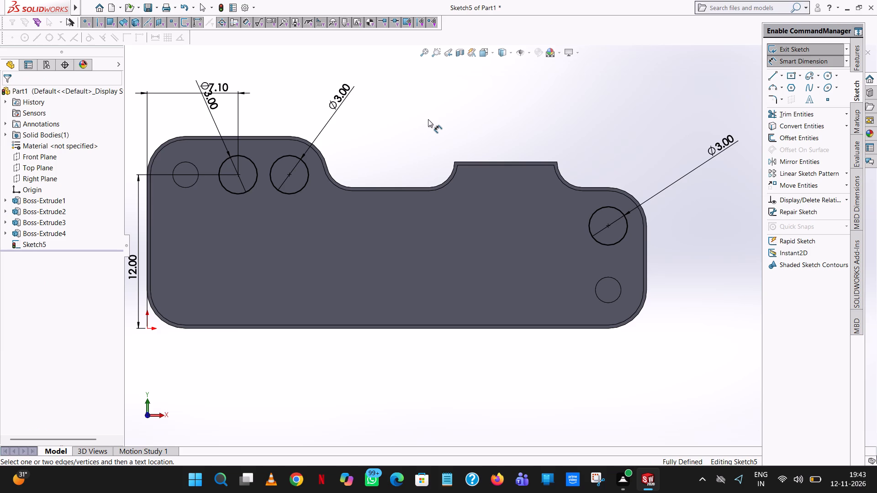
left_click(543, 89)
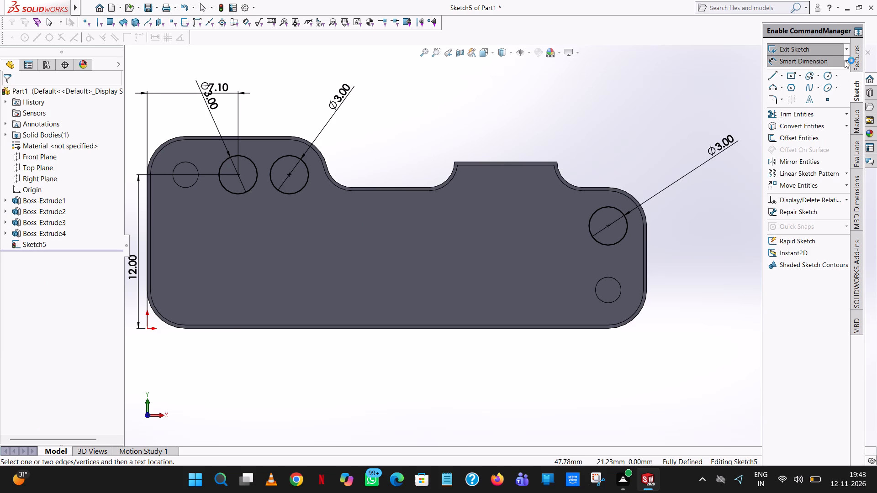
Cut the three circles through the plate with a blind extruded cut 4 mm deep.
left_click(859, 58)
left_click(813, 105)
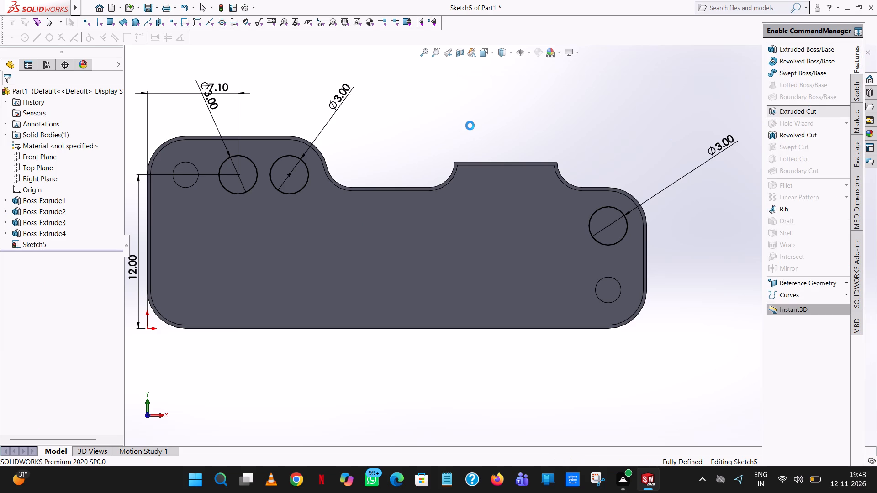
middle_click_drag(480, 121, 475, 175)
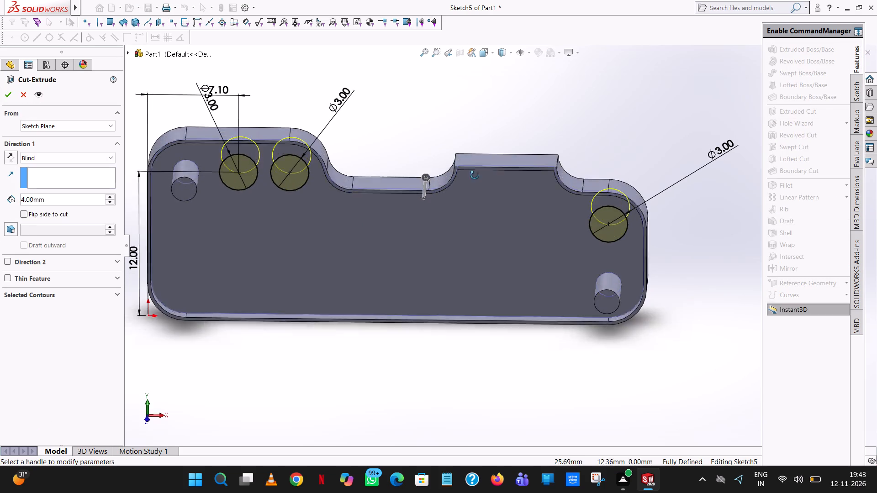
middle_click_drag(475, 175, 452, 323)
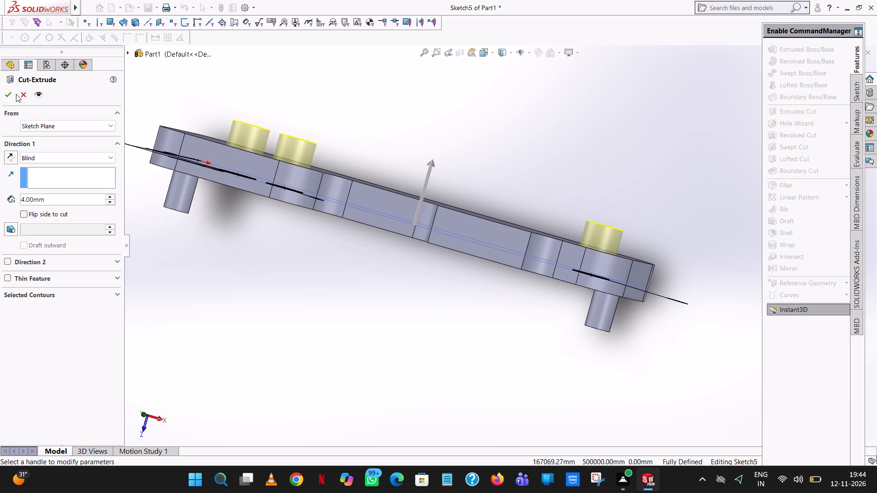
left_click(11, 94)
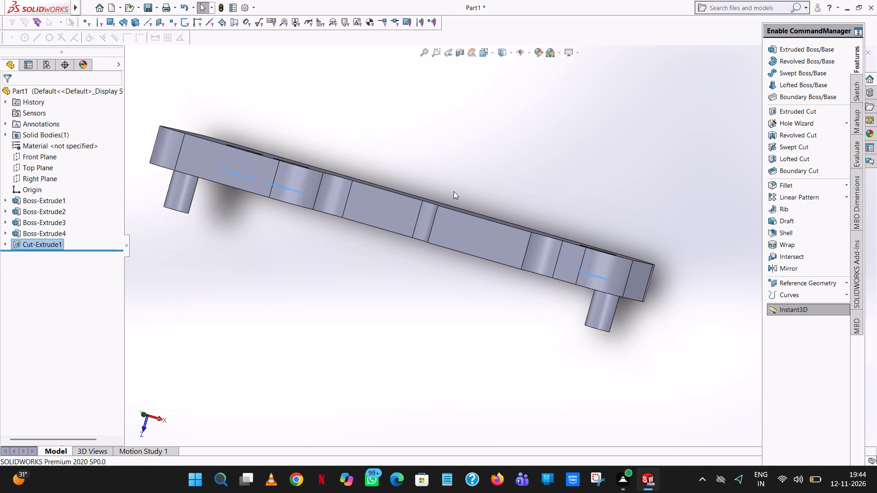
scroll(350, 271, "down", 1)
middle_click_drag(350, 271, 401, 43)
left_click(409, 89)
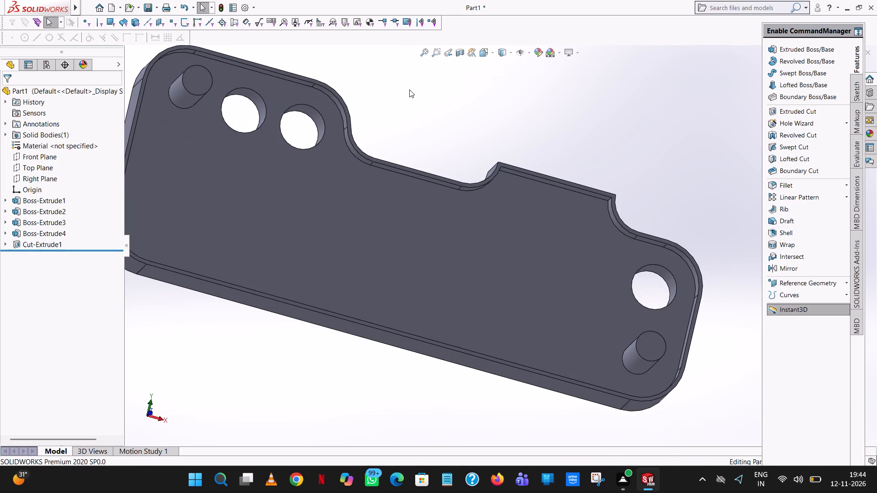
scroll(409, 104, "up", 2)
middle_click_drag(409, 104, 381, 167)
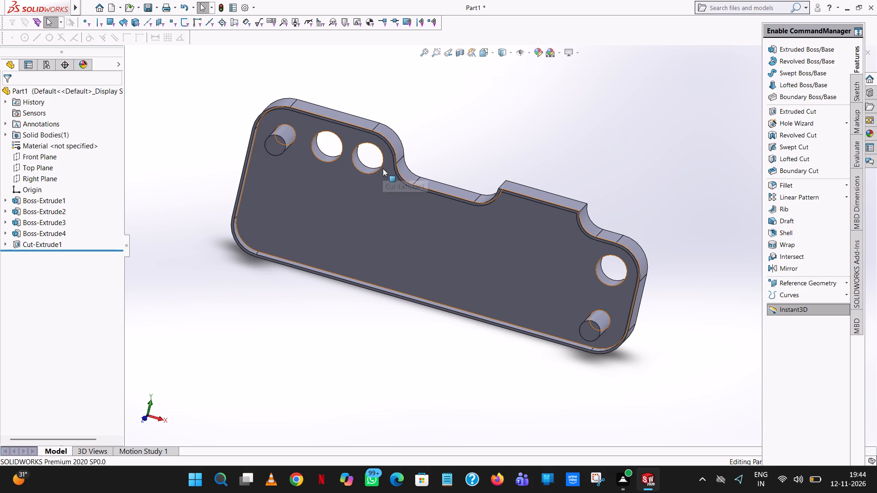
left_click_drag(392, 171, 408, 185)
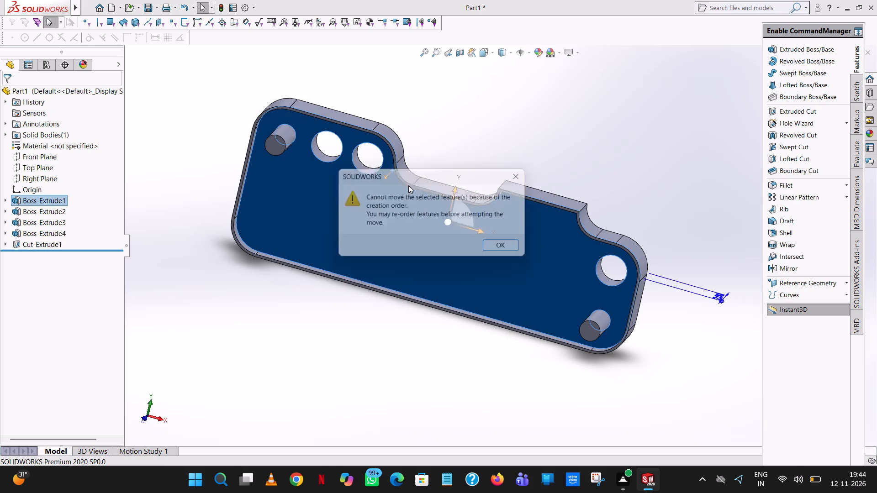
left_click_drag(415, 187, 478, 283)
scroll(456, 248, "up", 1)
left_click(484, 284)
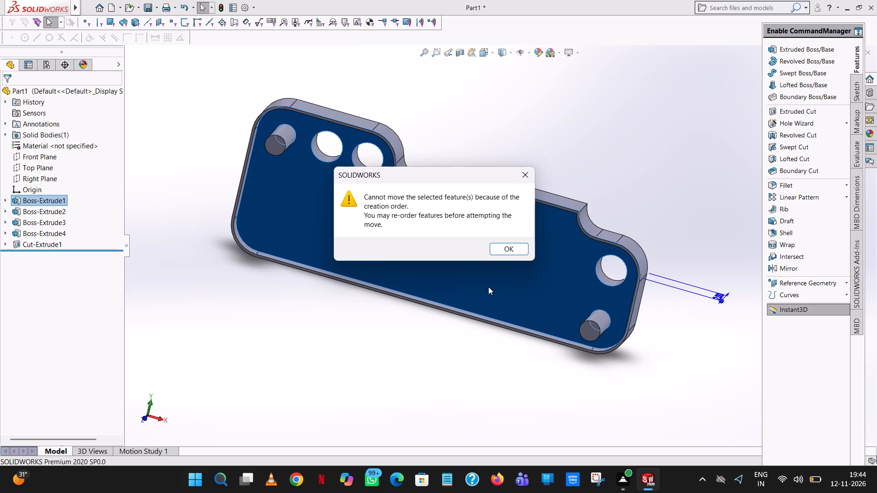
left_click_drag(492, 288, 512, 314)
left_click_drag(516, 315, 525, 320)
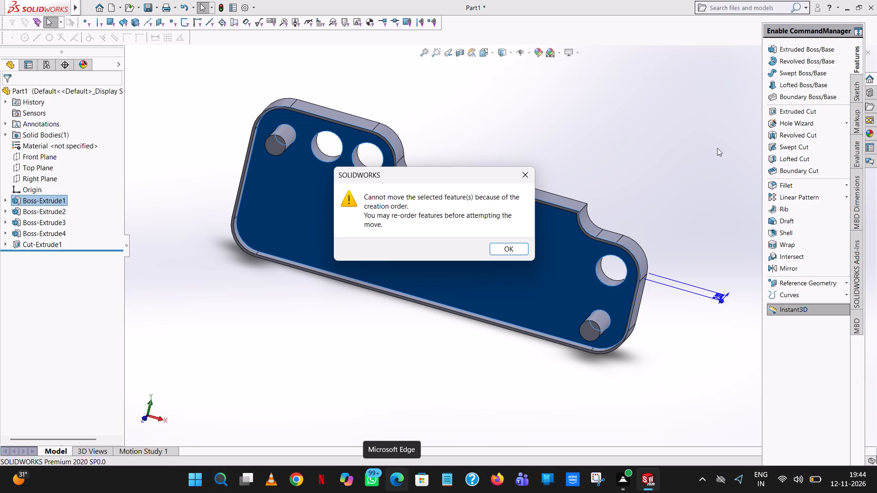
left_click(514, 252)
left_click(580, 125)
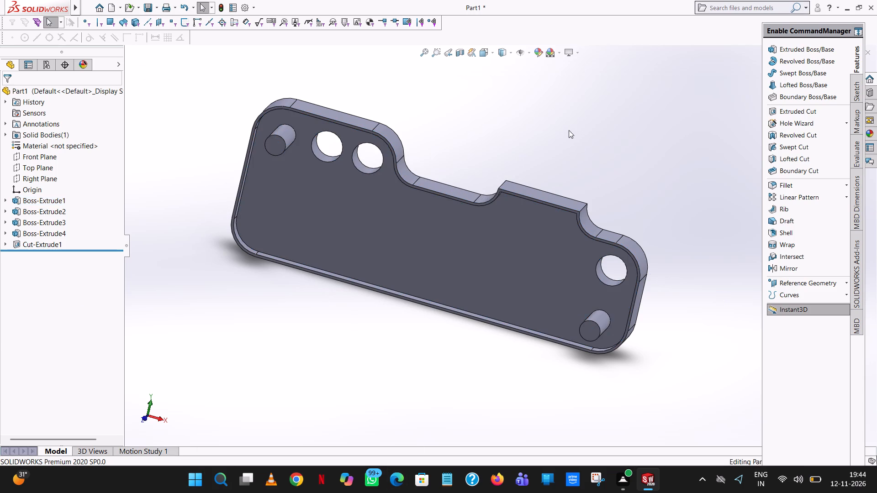
Examine the plate's front and back faces, checking the rim, the pins and the three through holes.
middle_click_drag(569, 130, 428, 86)
scroll(428, 86, "up", 2)
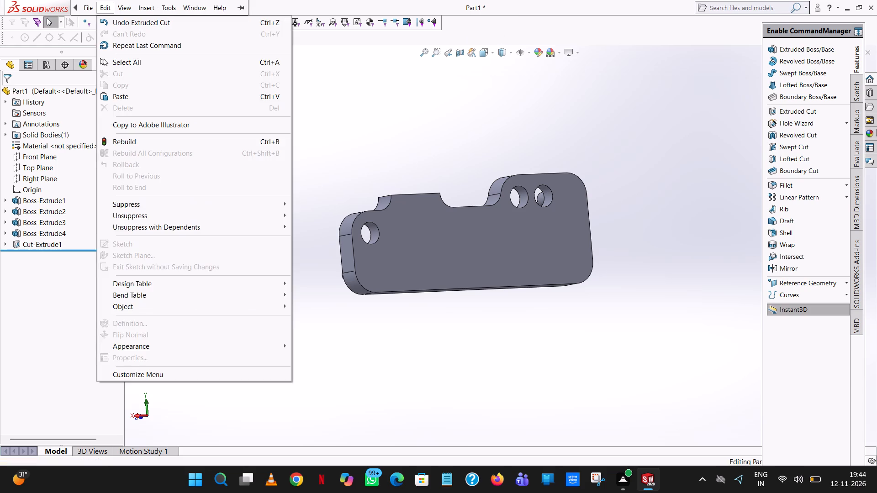
left_click(353, 136)
scroll(353, 137, "up", 1)
middle_click_drag(353, 137, 494, 136)
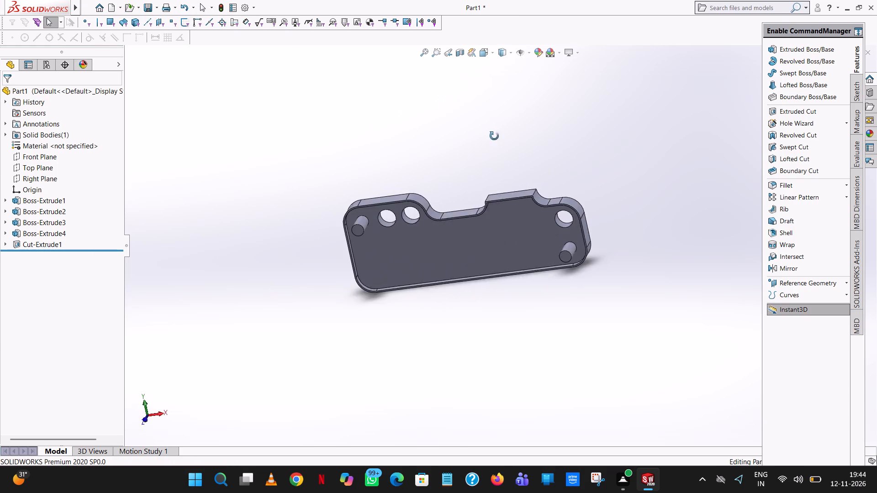
middle_click_drag(494, 136, 513, 115)
scroll(467, 225, "down", 1)
middle_click_drag(467, 223, 460, 201)
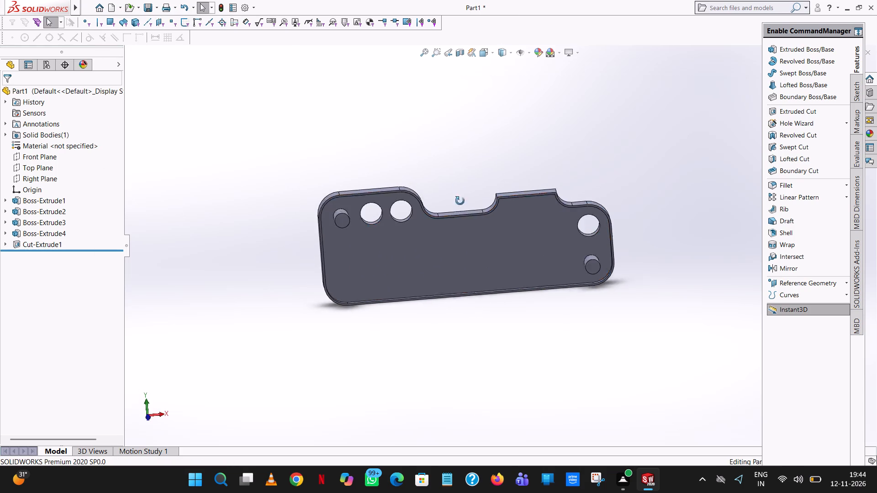
middle_click_drag(460, 201, 449, 198)
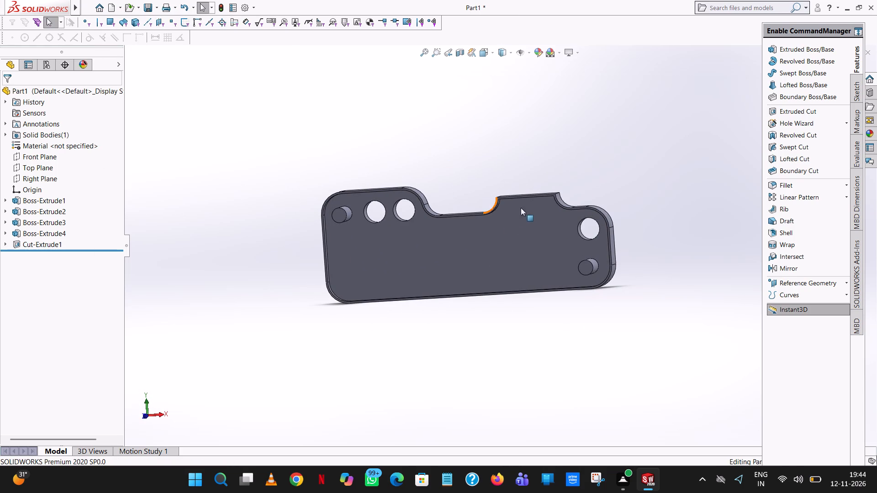
scroll(580, 209, "down", 10)
scroll(565, 286, "up", 4)
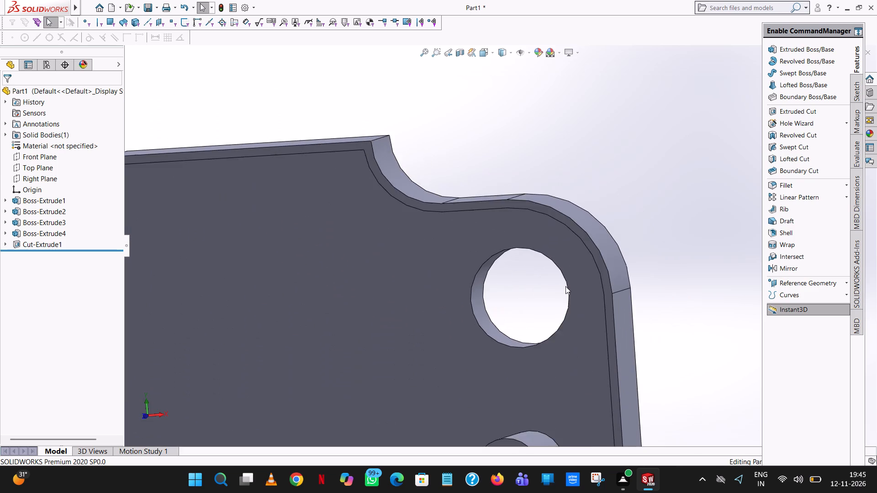
scroll(565, 286, "up", 7)
scroll(366, 270, "up", 3)
middle_click_drag(369, 269, 360, 270)
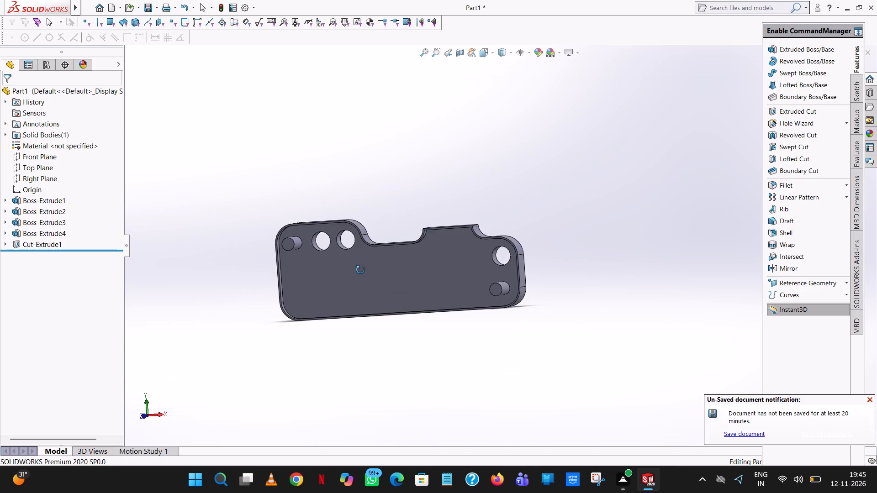
middle_click_drag(360, 270, 320, 307)
scroll(323, 286, "up", 1)
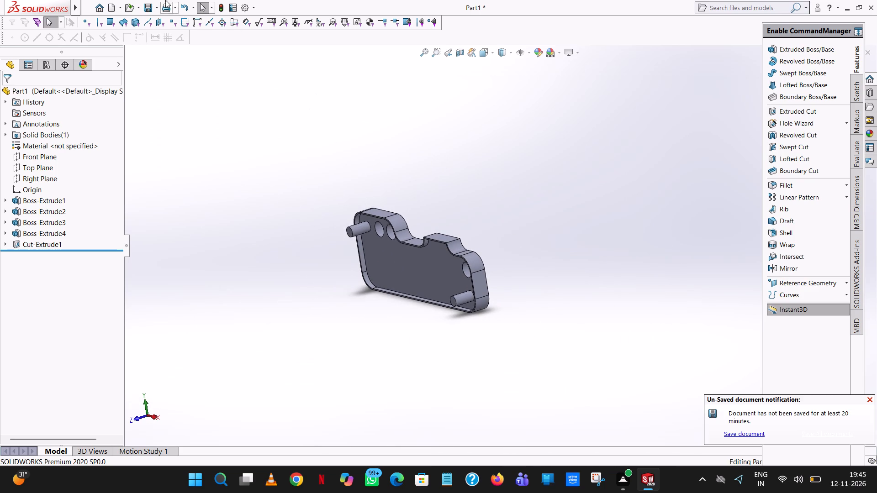
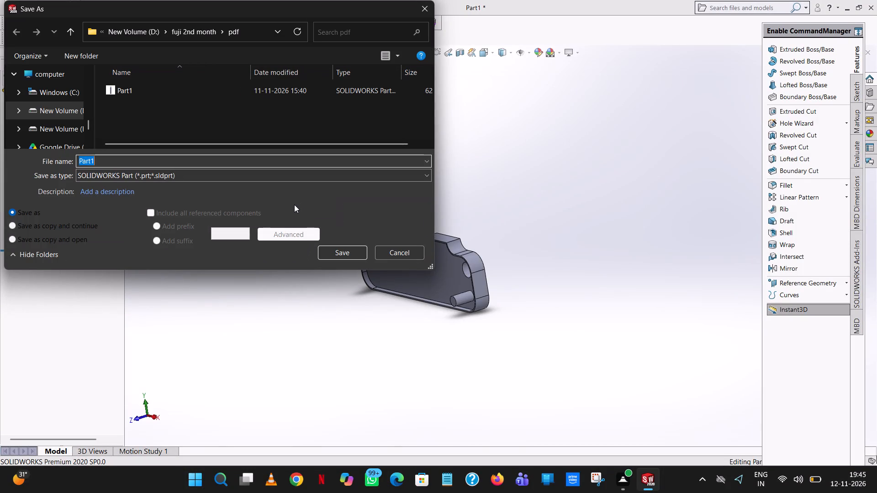
Enter a file name beginning with "small thin" for saving the plate as a SOLIDWORKS part in the pdf folder.
key("s")
type("ma")
type("ll")
key("space")
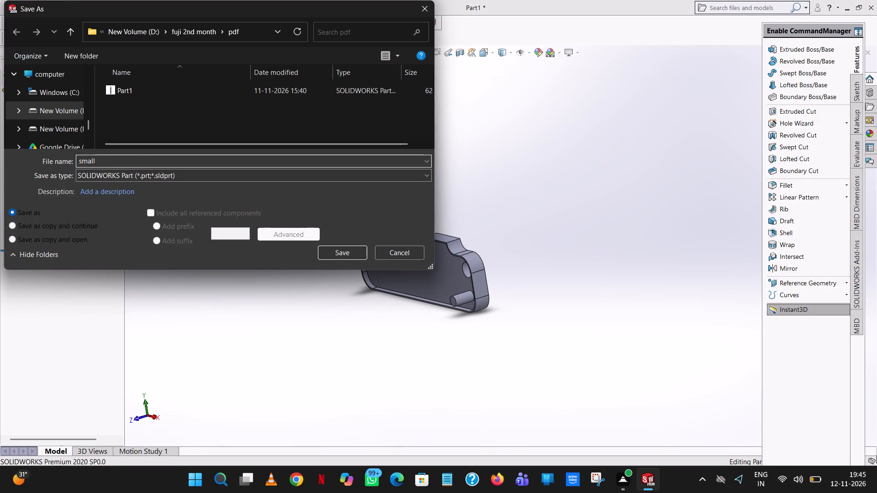
type("thin")
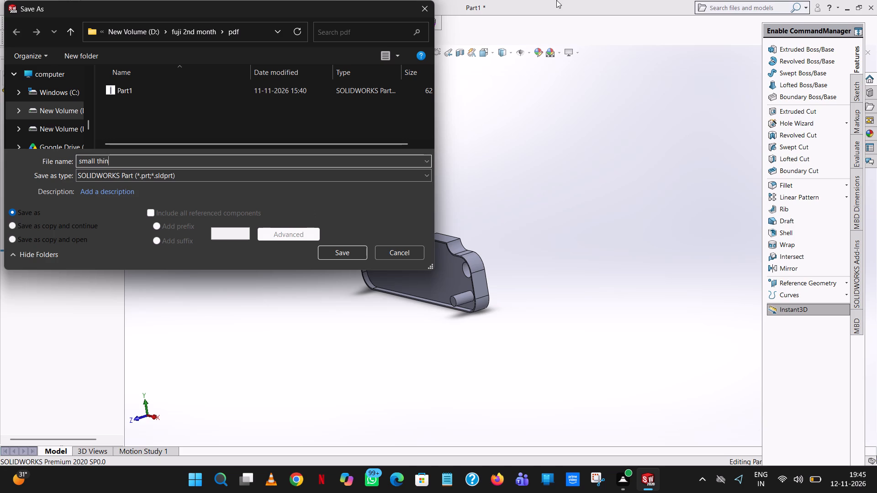
key("space")
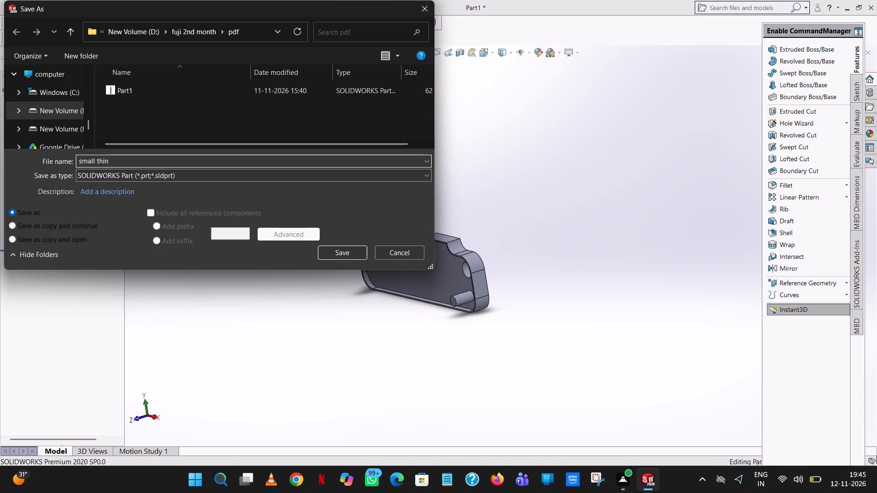
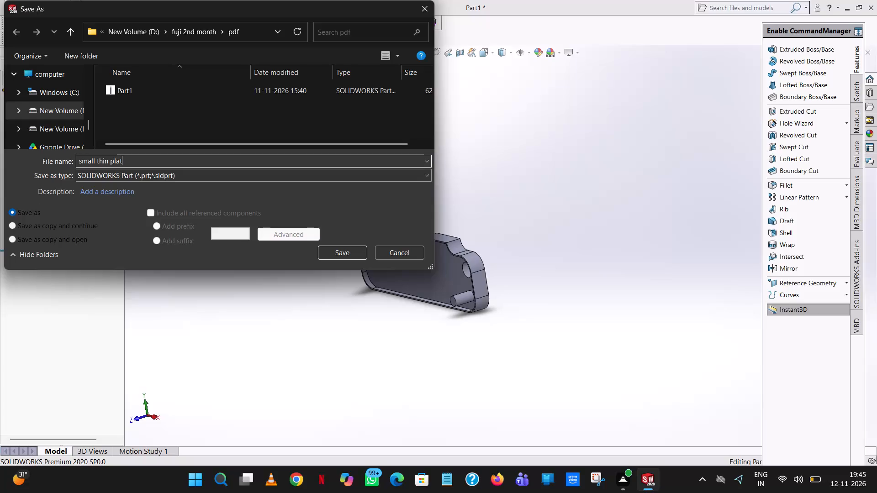
Extend the part's file name so that it reads "small thin plate with two".
key("BackSpace")
type("e with")
key("space")
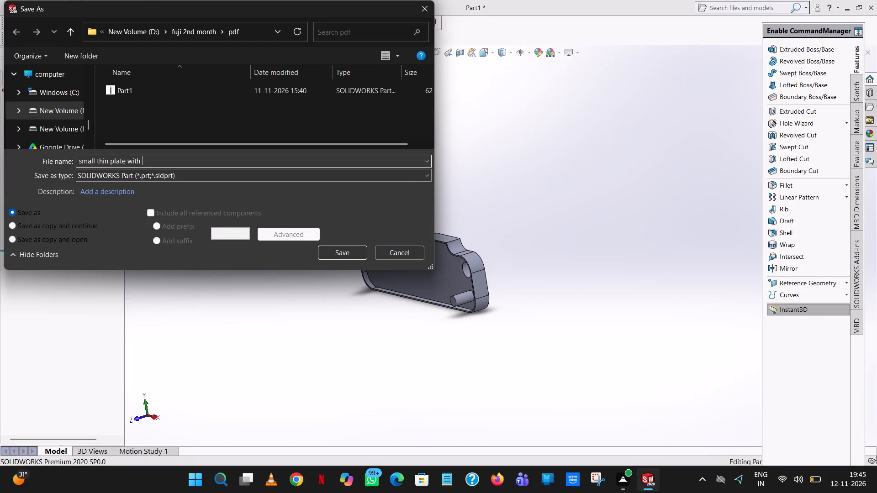
type("two")
key("space")
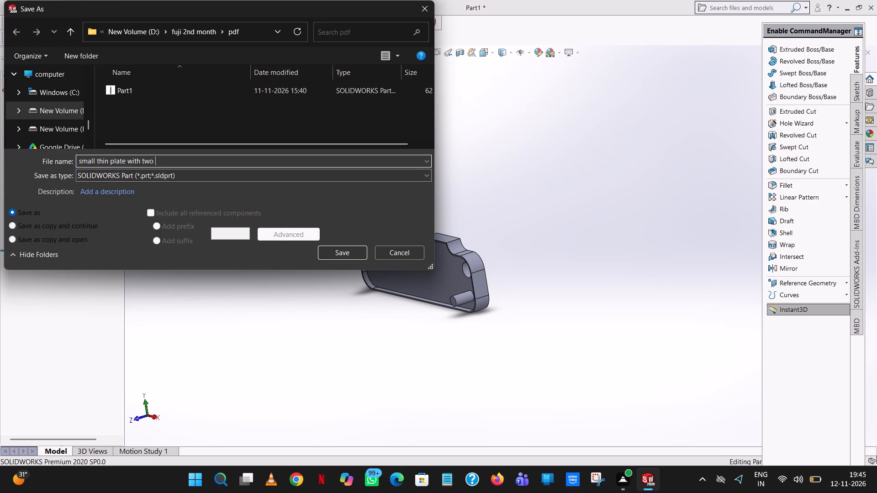
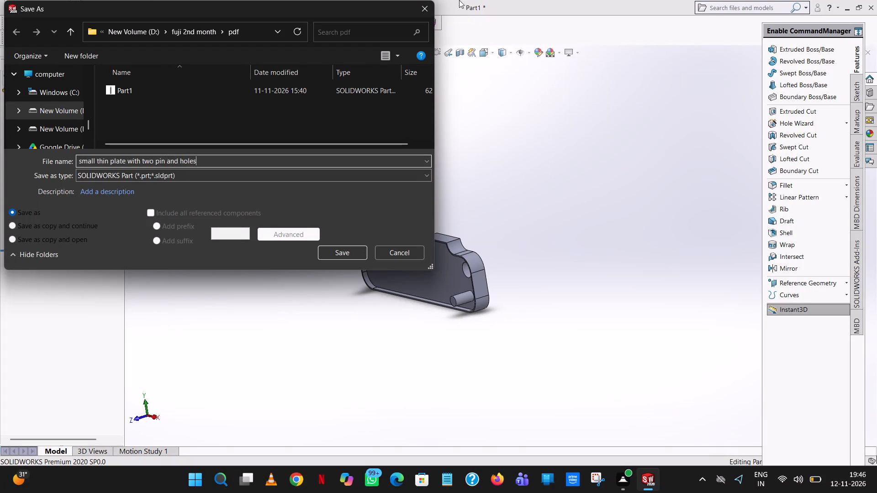
Copy the full file name "small thin plate with two pin and holes" and save the model as an Adobe PDF in the pdf folder.
double_click(207, 159)
left_click_drag(207, 159, 16, 149)
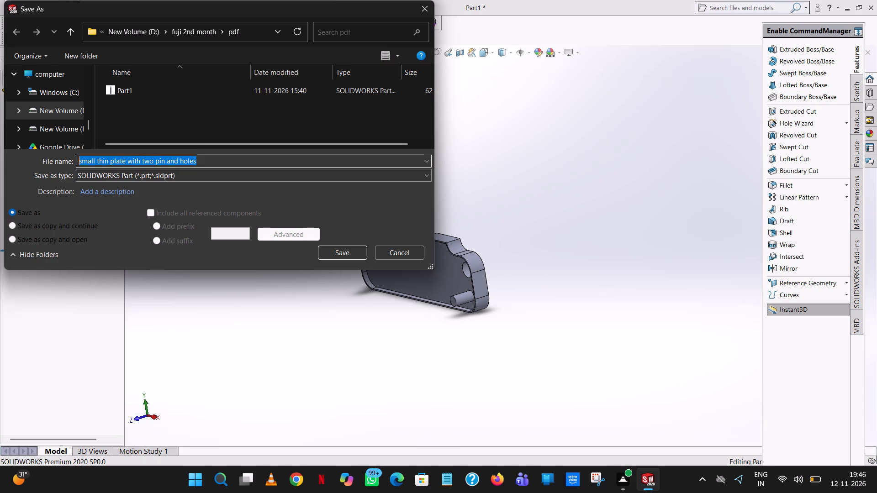
left_click_drag(16, 149, 0, 146)
right_click(132, 157)
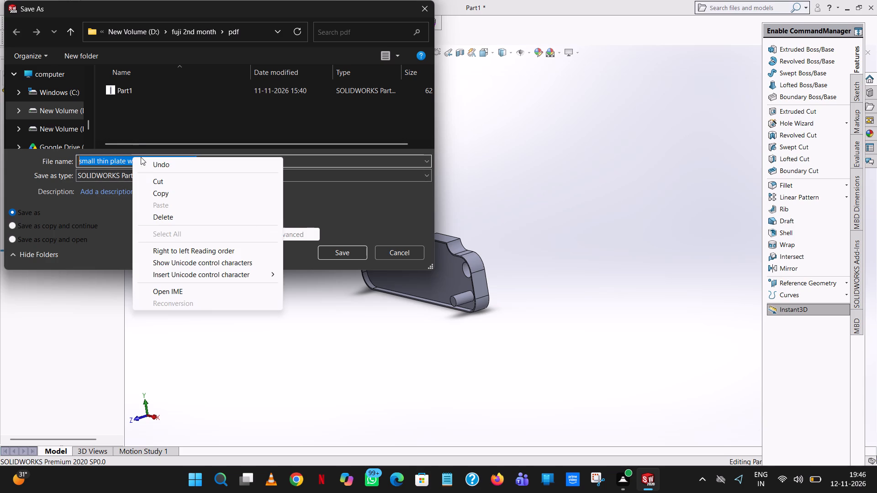
left_click(169, 194)
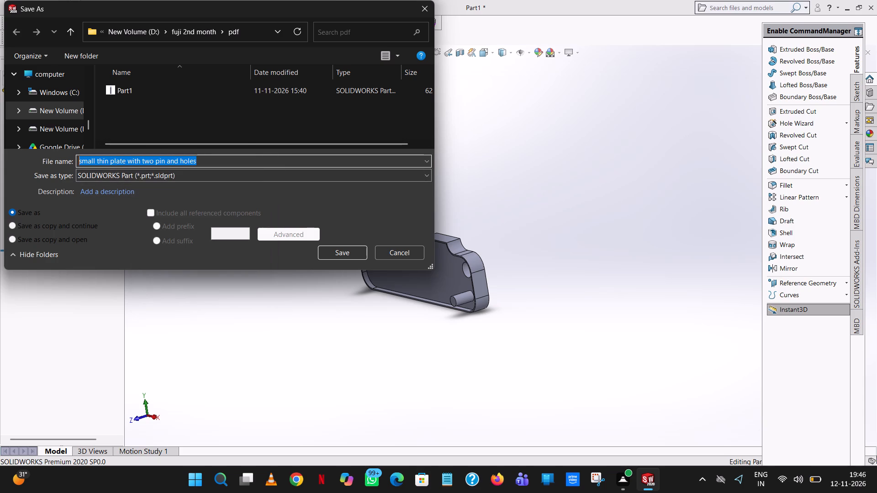
left_click(237, 176)
left_click(213, 257)
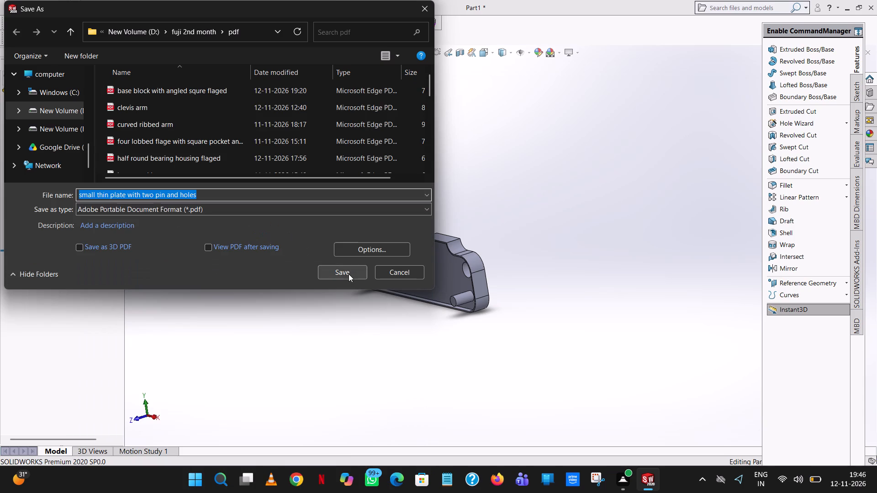
left_click(349, 274)
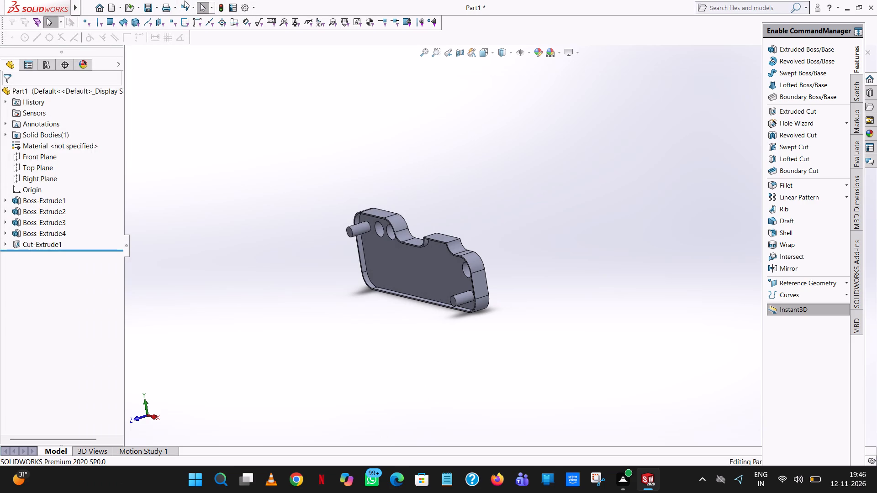
Save the model as a SOLIDWORKS part in the design folder, reusing the copied name "small thin plate with two pin and holes".
left_click(175, 5)
left_click(179, 35)
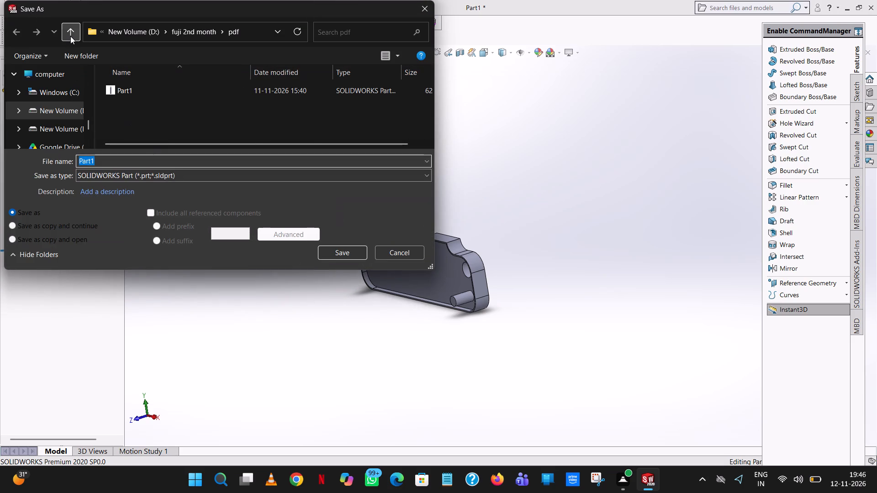
left_click(71, 36)
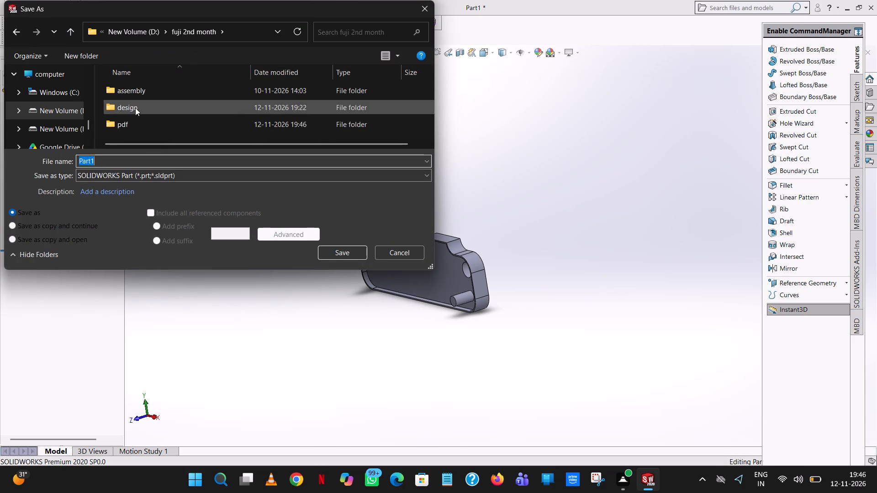
double_click(135, 107)
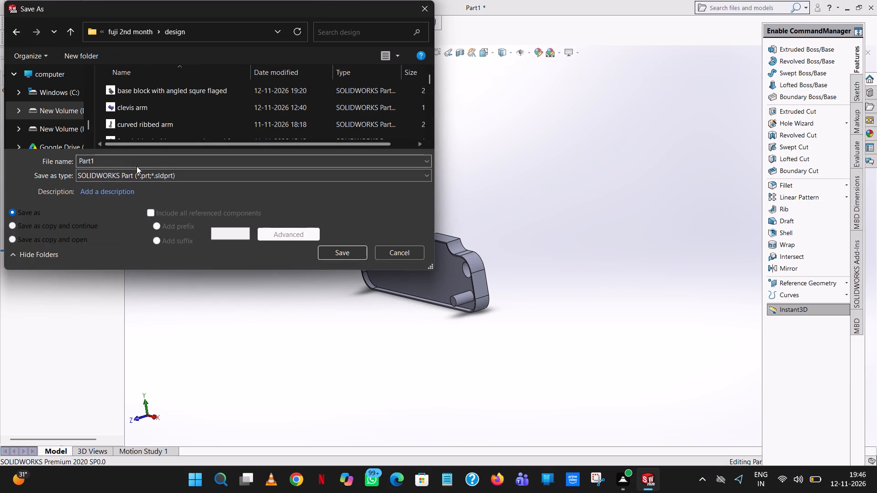
double_click(136, 162)
right_click(136, 162)
left_click(182, 206)
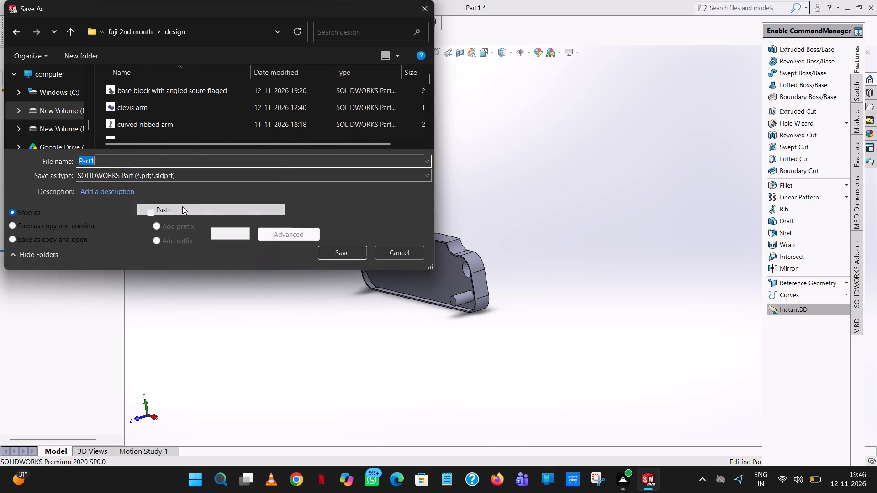
left_click(352, 258)
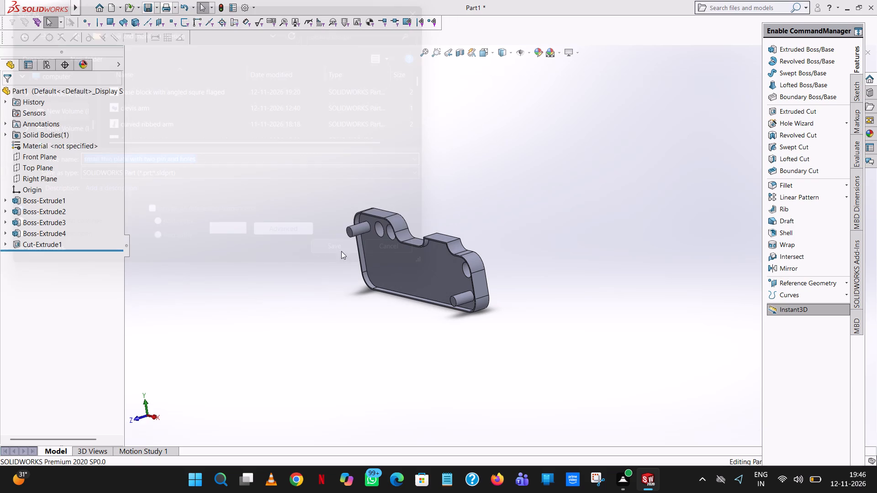